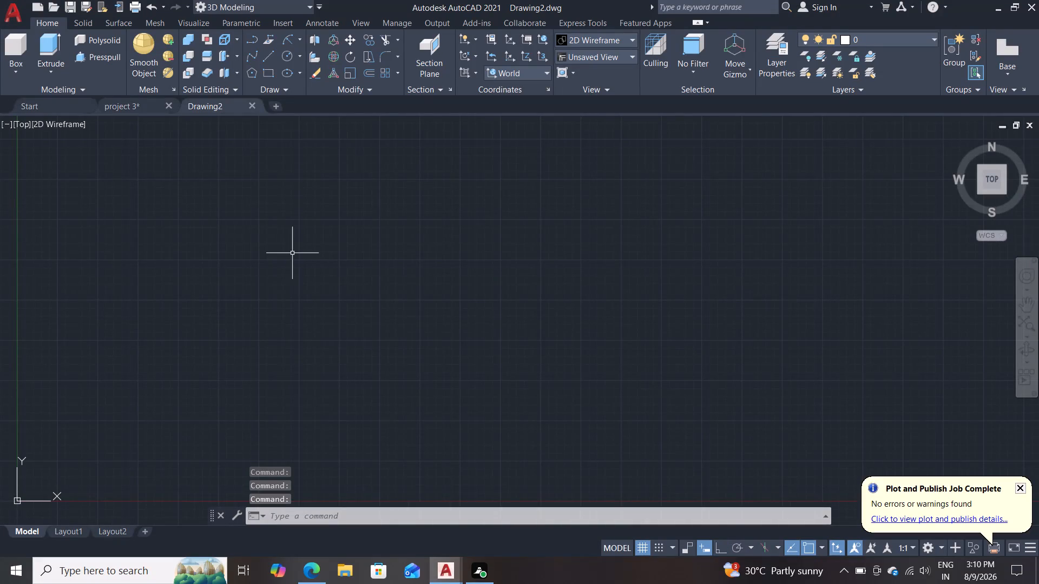
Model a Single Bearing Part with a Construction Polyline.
Close the project 3 drawing without saving its changes.
click(169, 107)
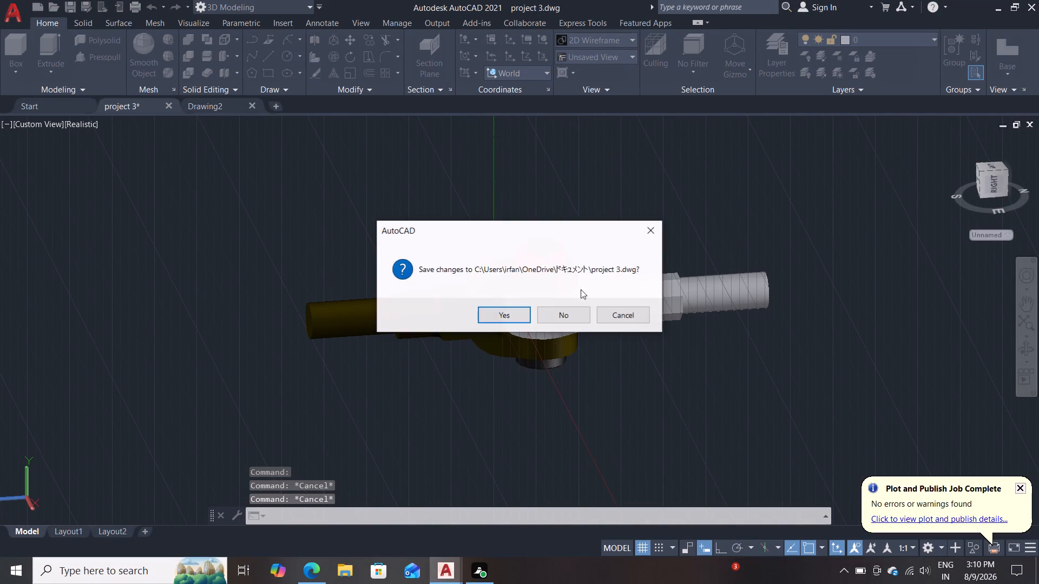
click(551, 316)
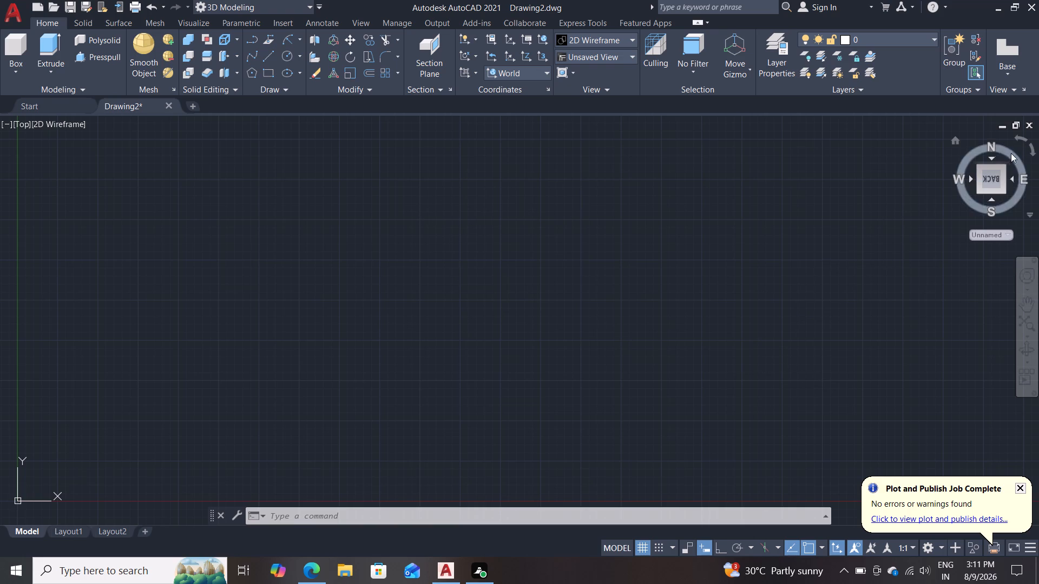
Switch the empty Drawing2 model space to the Front view.
click(1036, 152)
click(1034, 152)
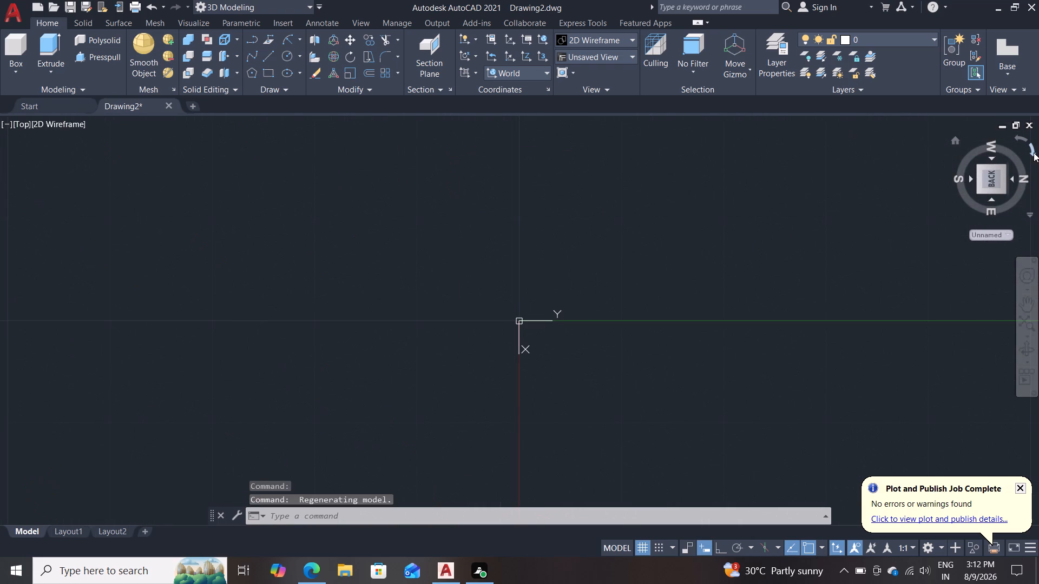
click(991, 197)
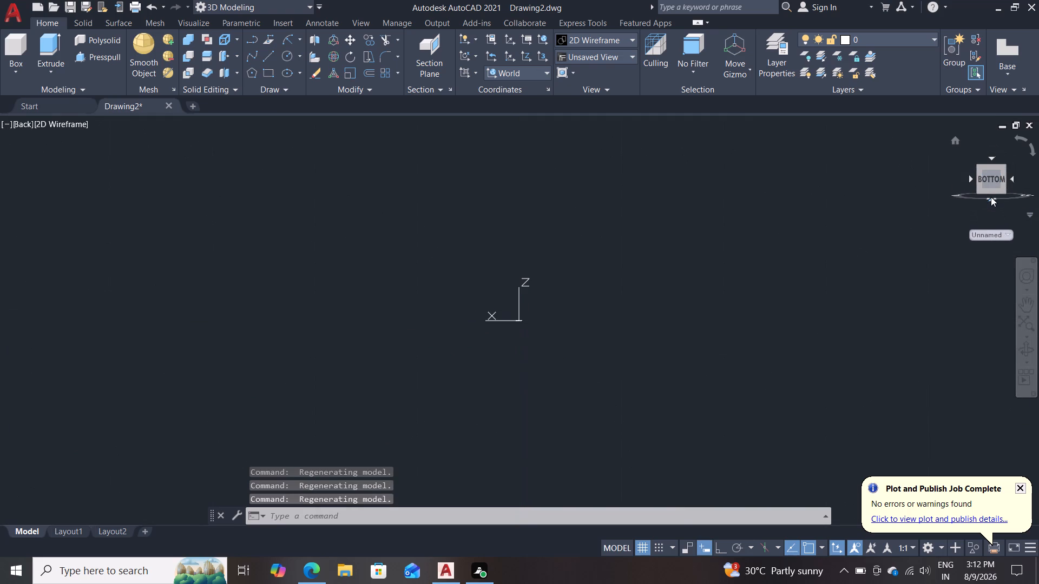
click(991, 197)
click(992, 183)
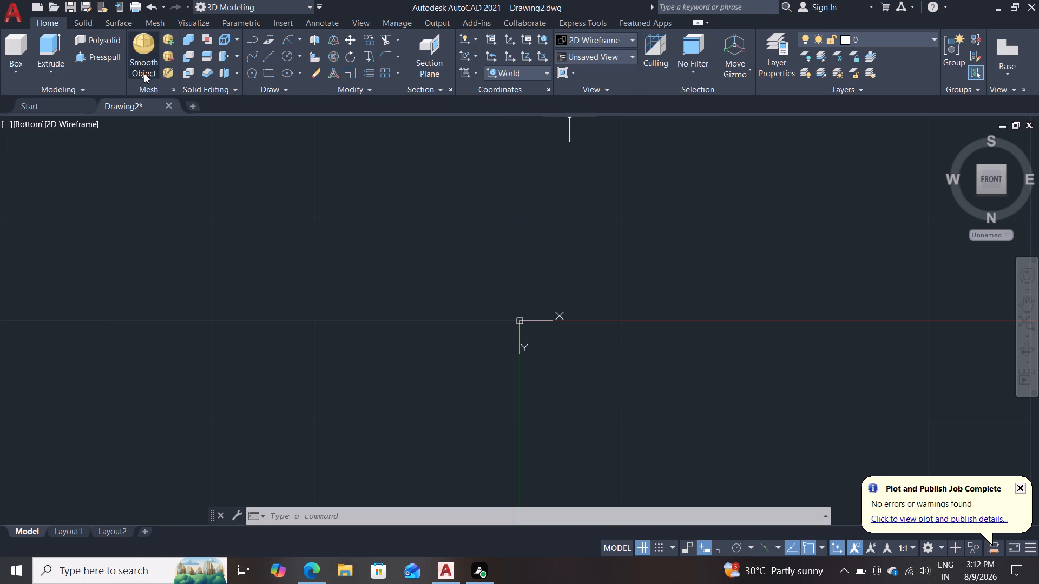
click(30, 120)
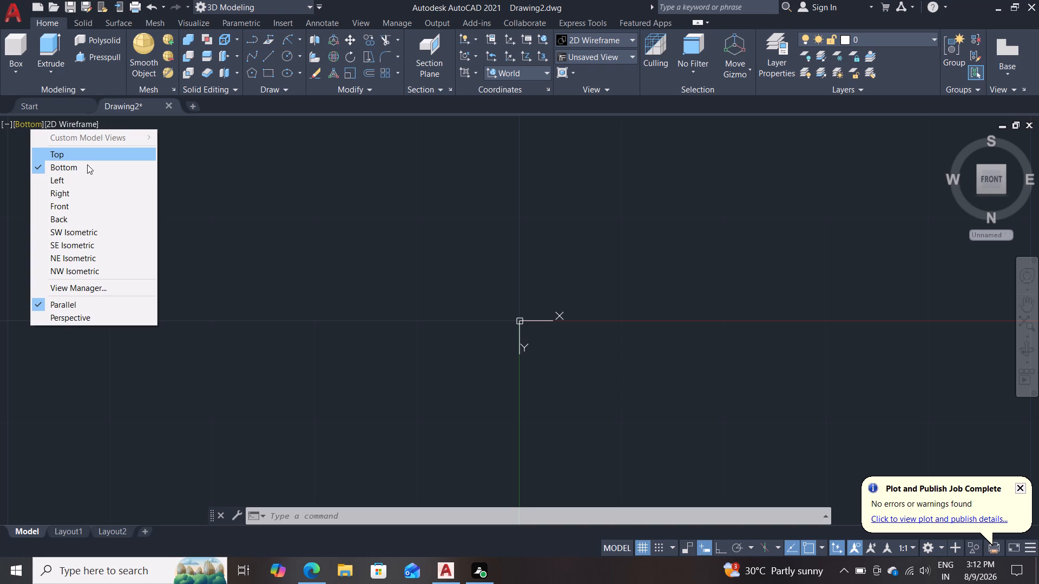
double_click(73, 201)
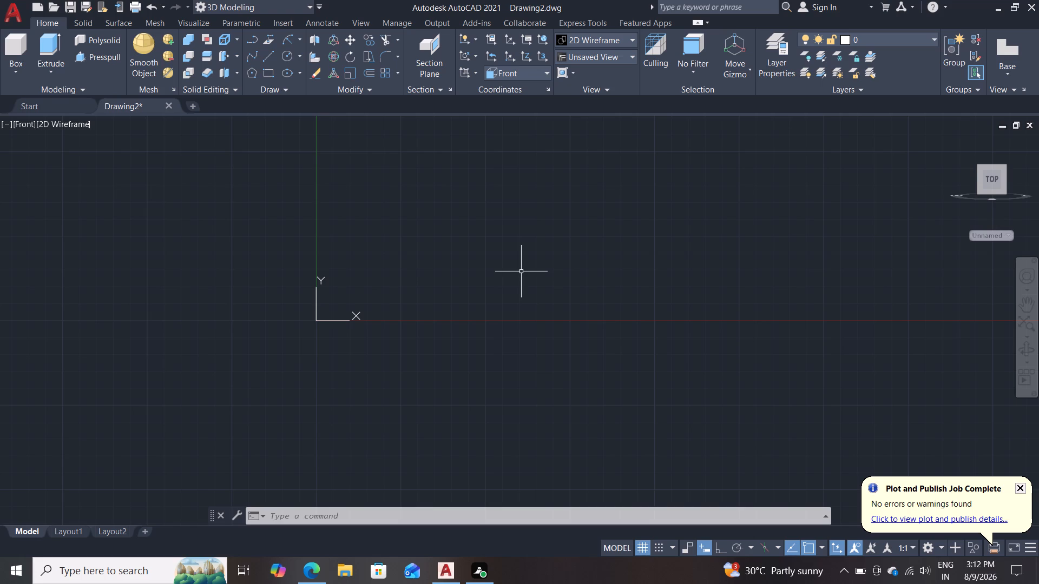
Draw a circle of radius 30 centred just above and beside the origin on the front plane.
key(c)
key(Return)
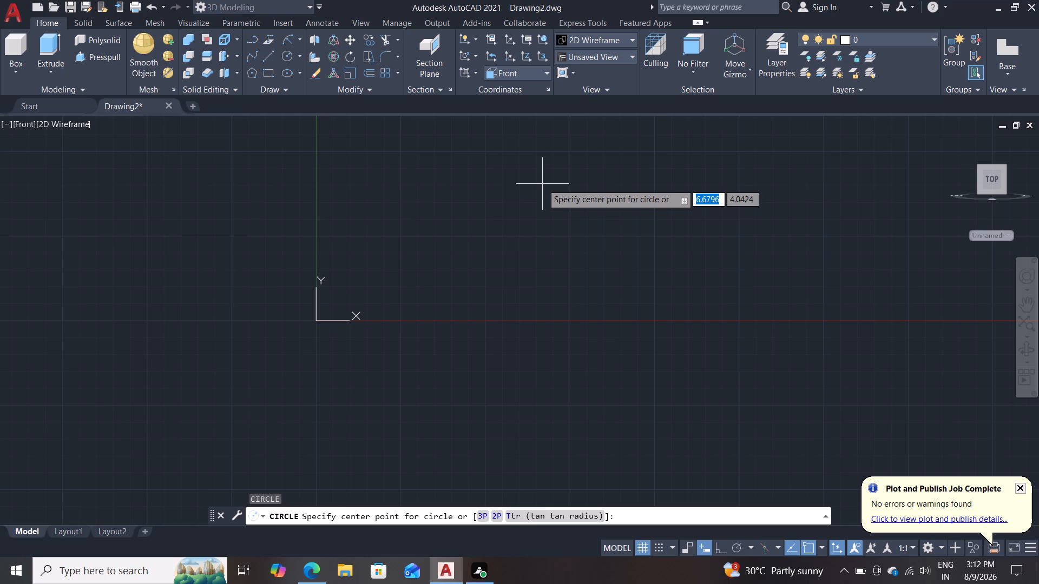
click(501, 204)
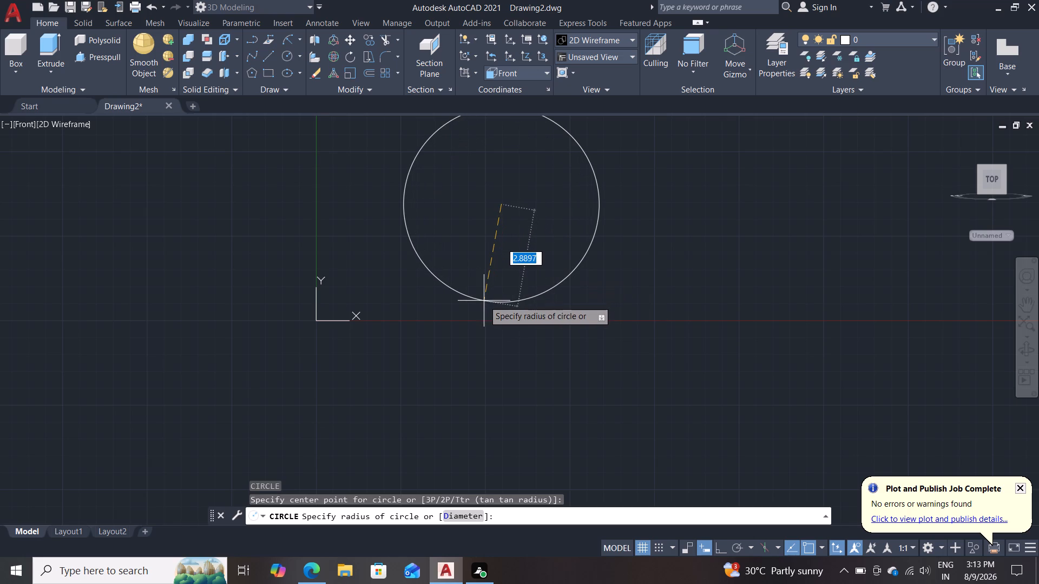
text(30)
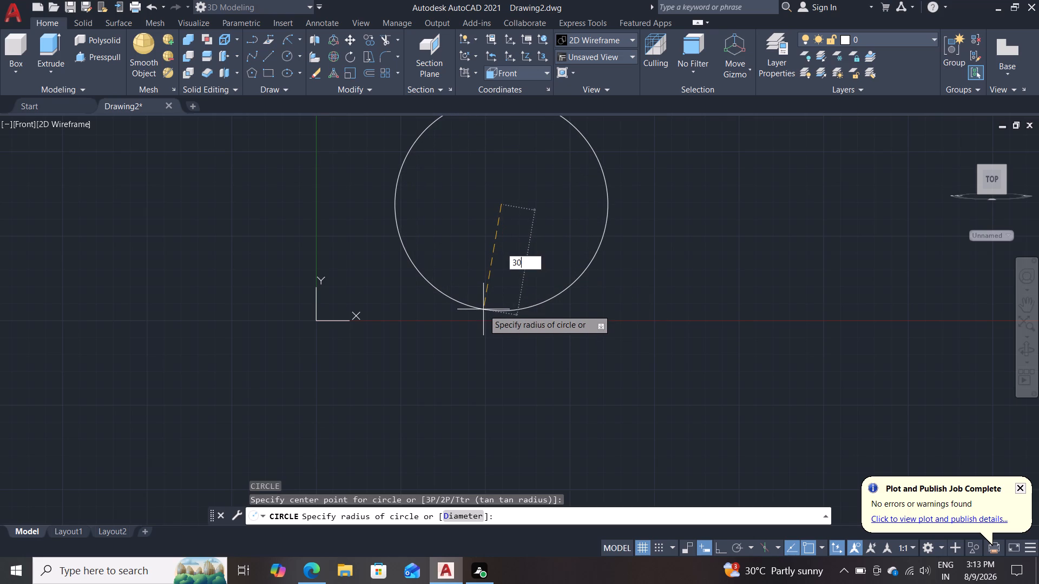
key(Return)
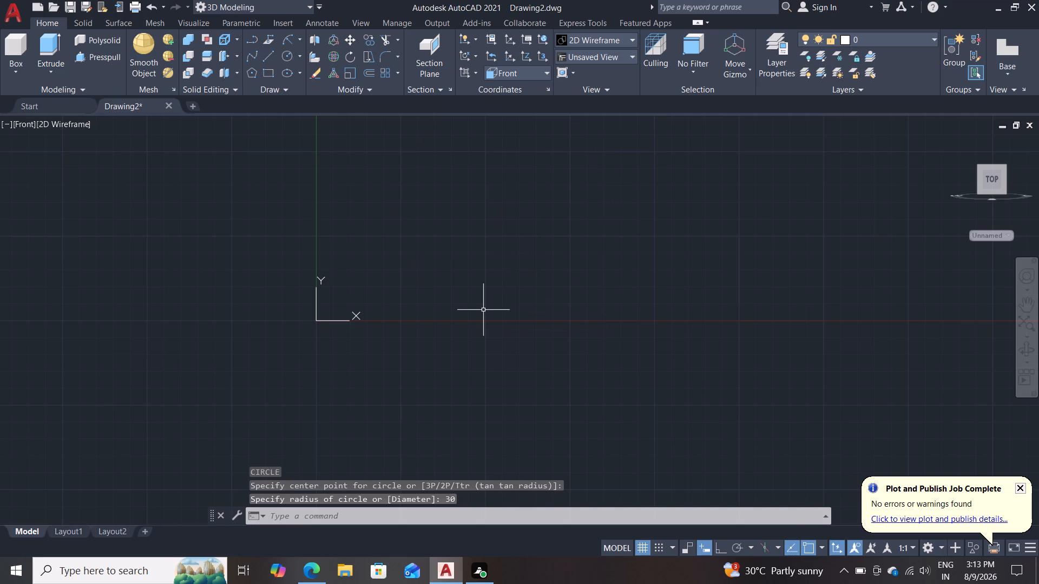
Draw a circle of radius 25 concentric with the radius 30 circle.
scroll(486, 310, down, 5)
key(c)
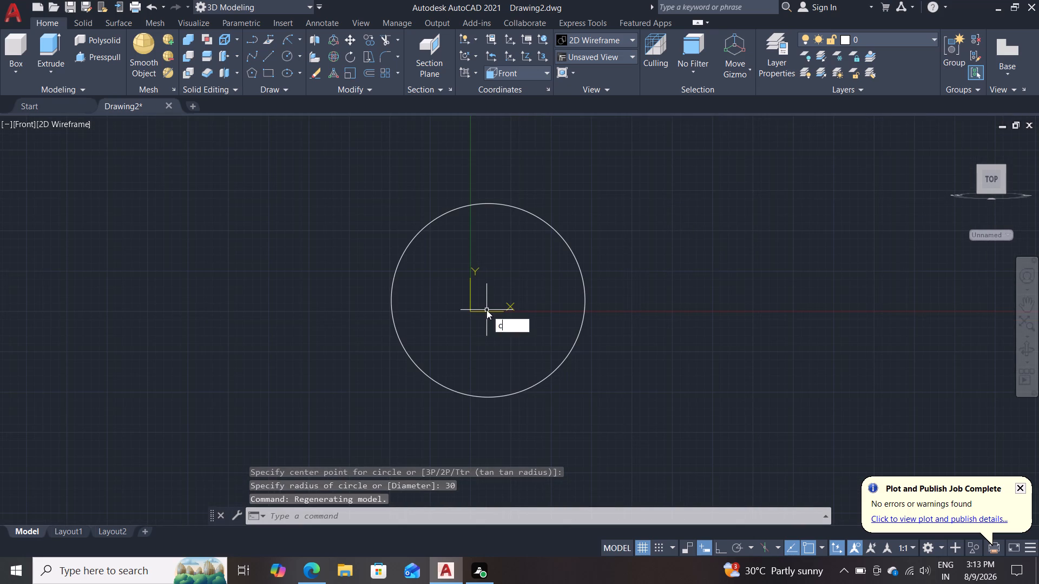
key(Return)
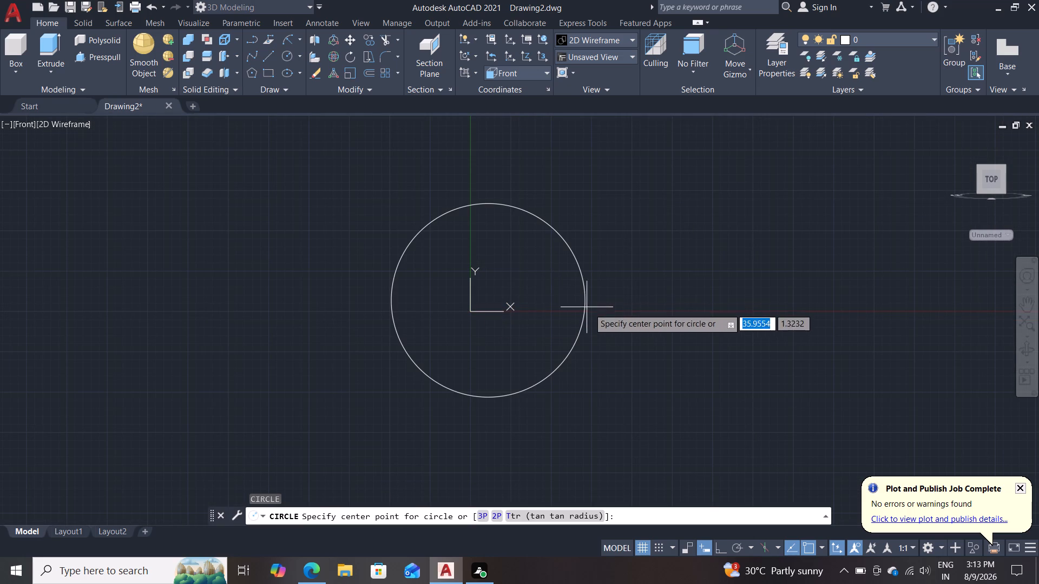
click(488, 302)
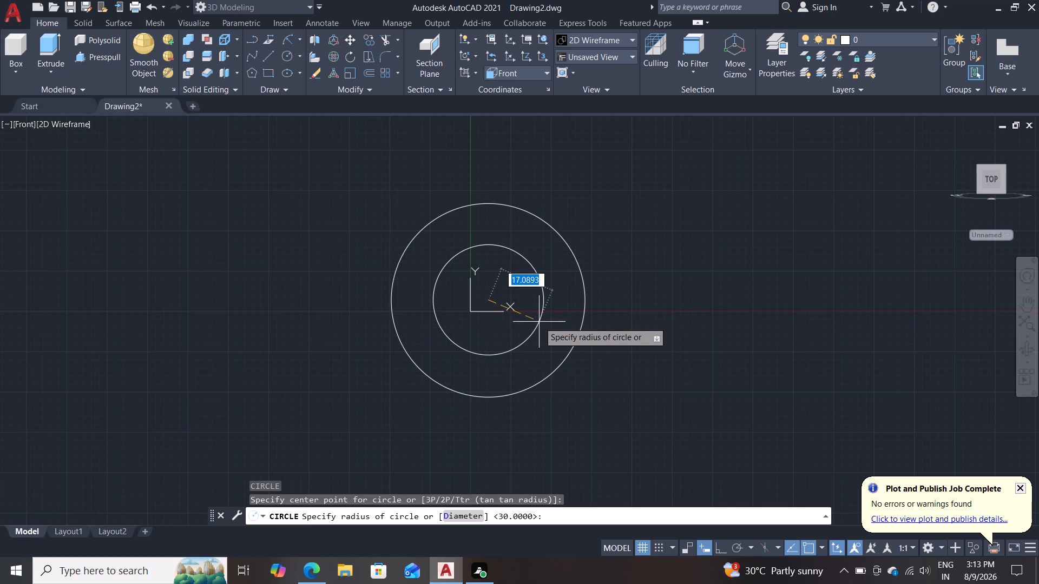
text(25)
key(Return)
Draw a circle of radius 13 from the same common centre.
key(c)
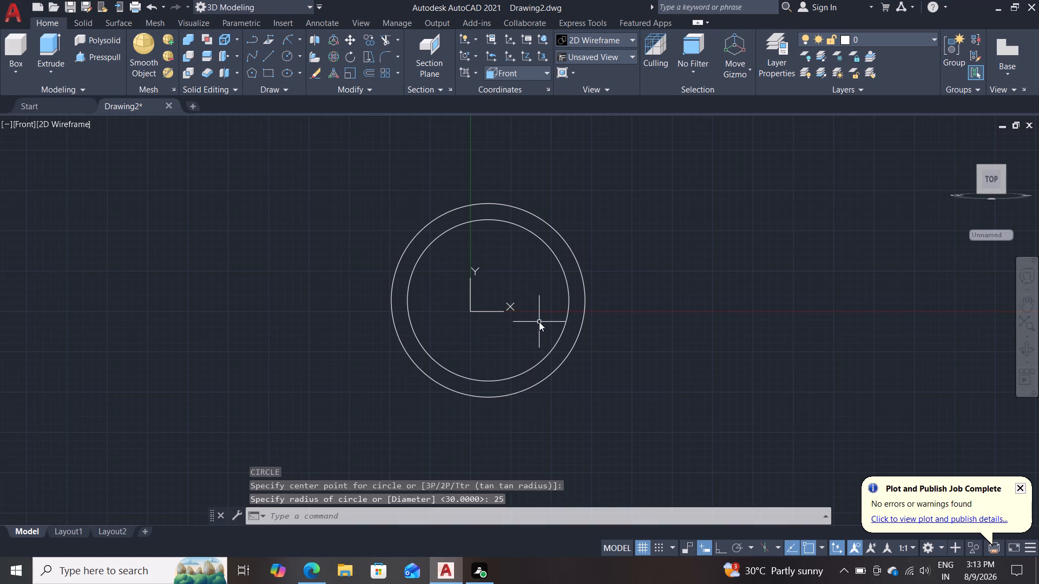
key(Return)
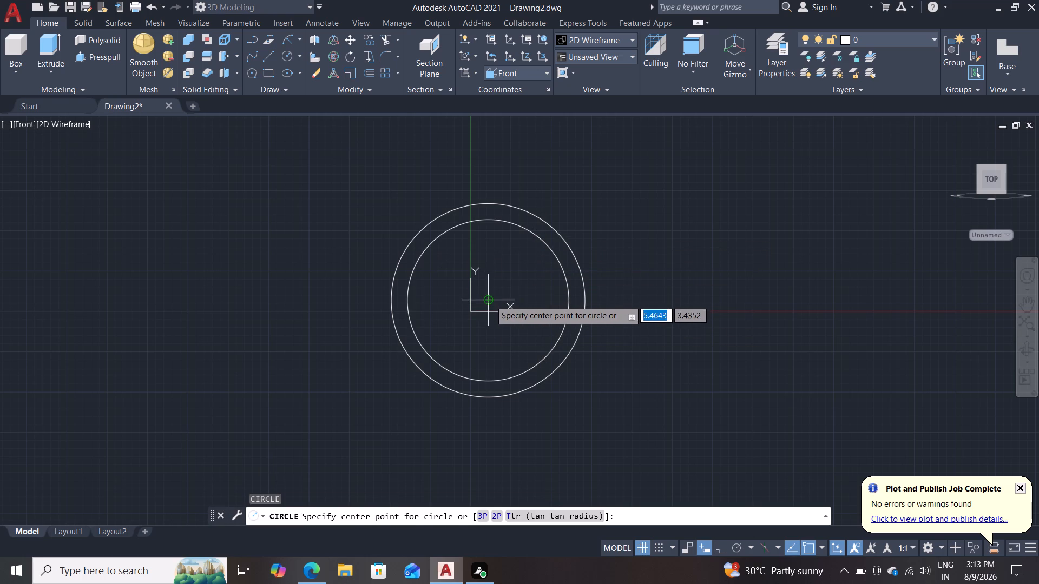
click(490, 300)
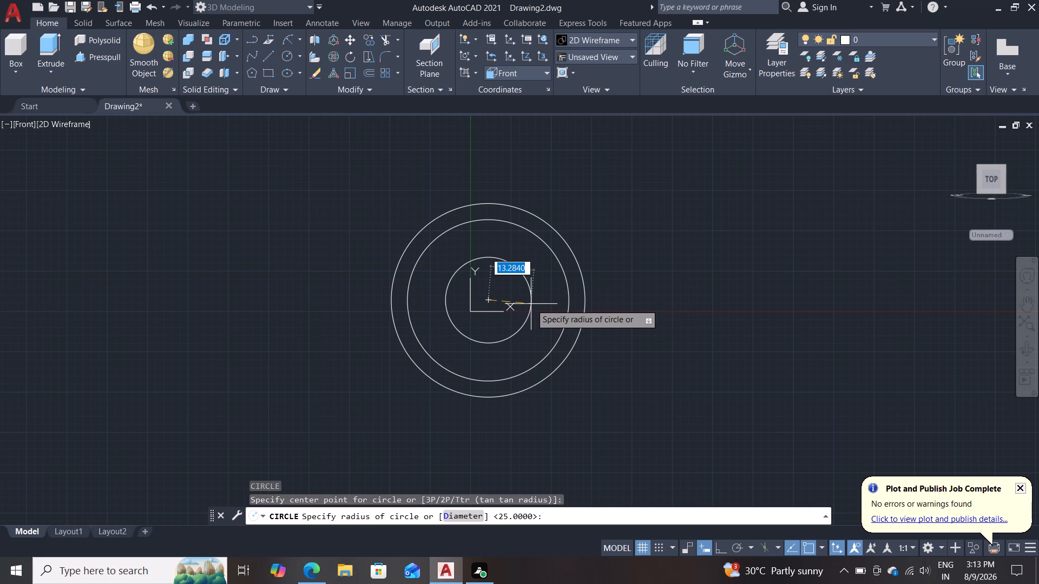
text(13)
key(Return)
Draw a circle of radius 18 from the same common centre.
key(c)
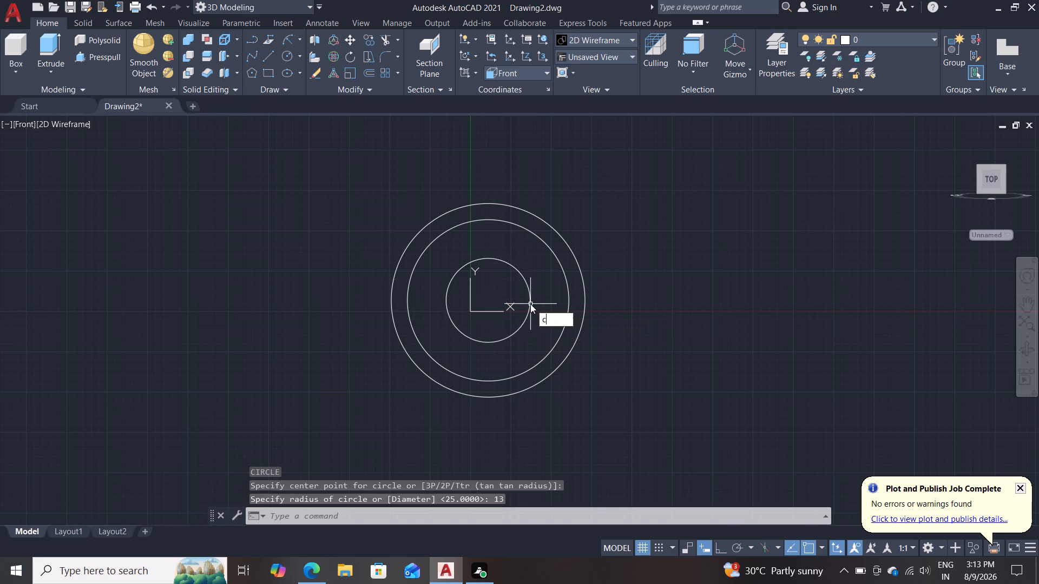
key(Return)
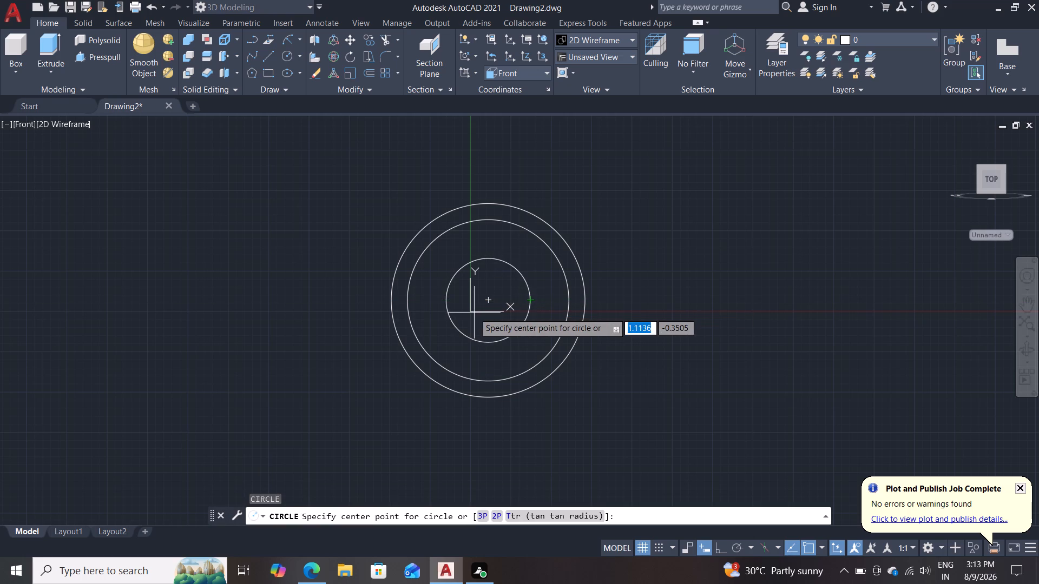
click(486, 296)
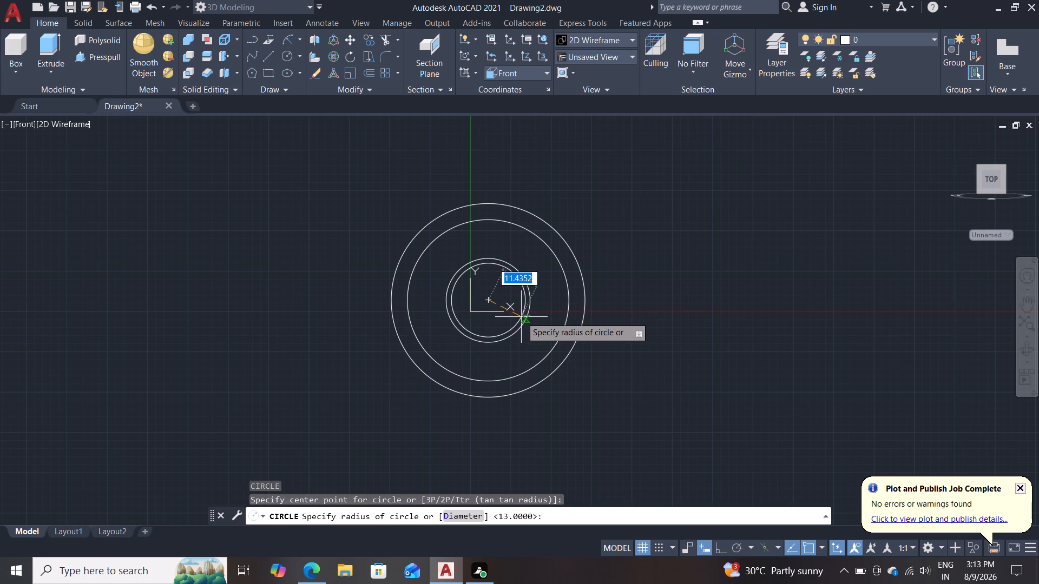
text(18)
key(Return)
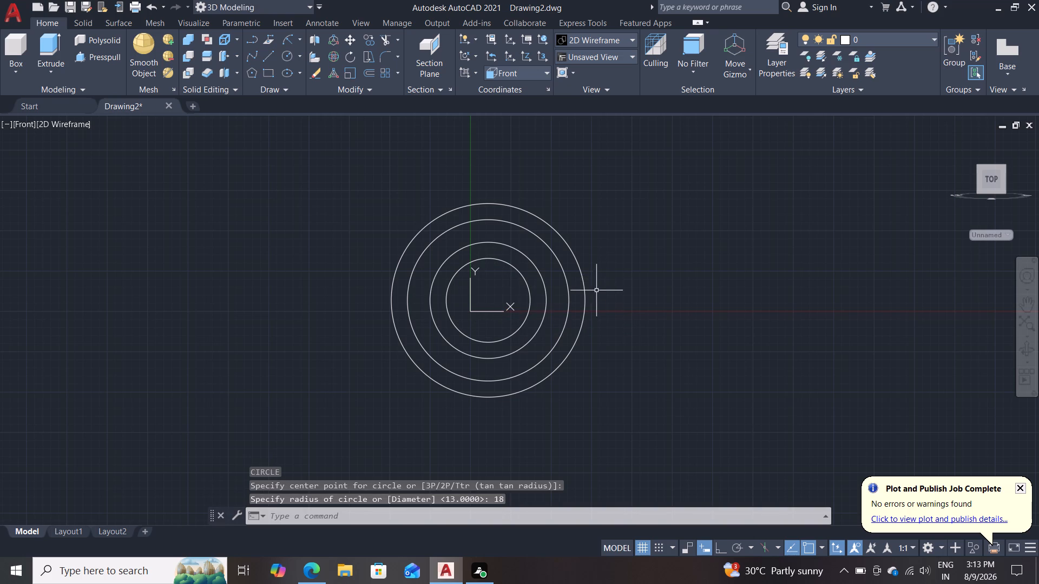
Show the four concentric circles in the SW Isometric view.
click(608, 59)
click(585, 154)
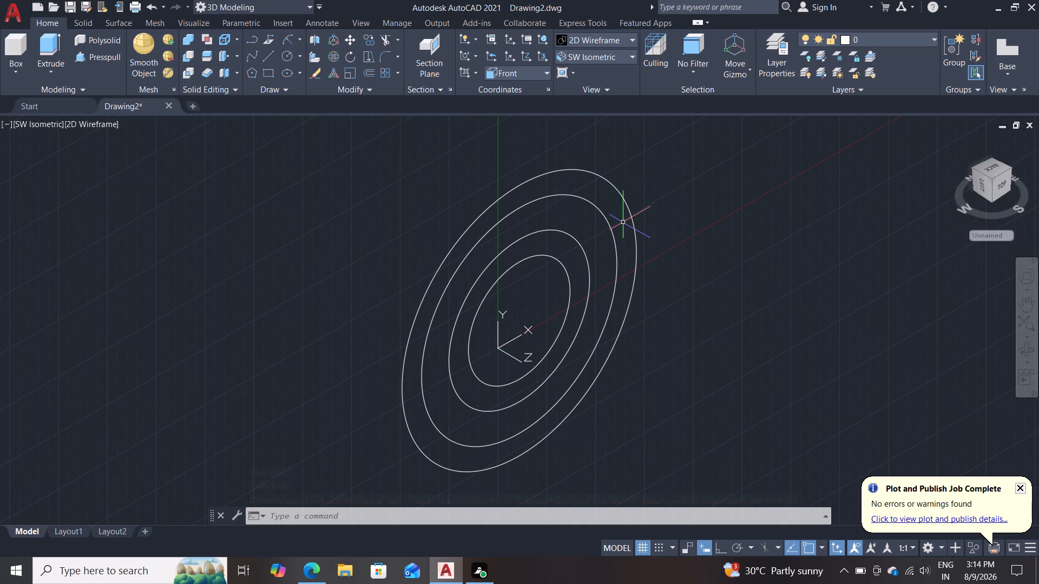
Set the UCS icon display to Noorigin.
text(ucs)
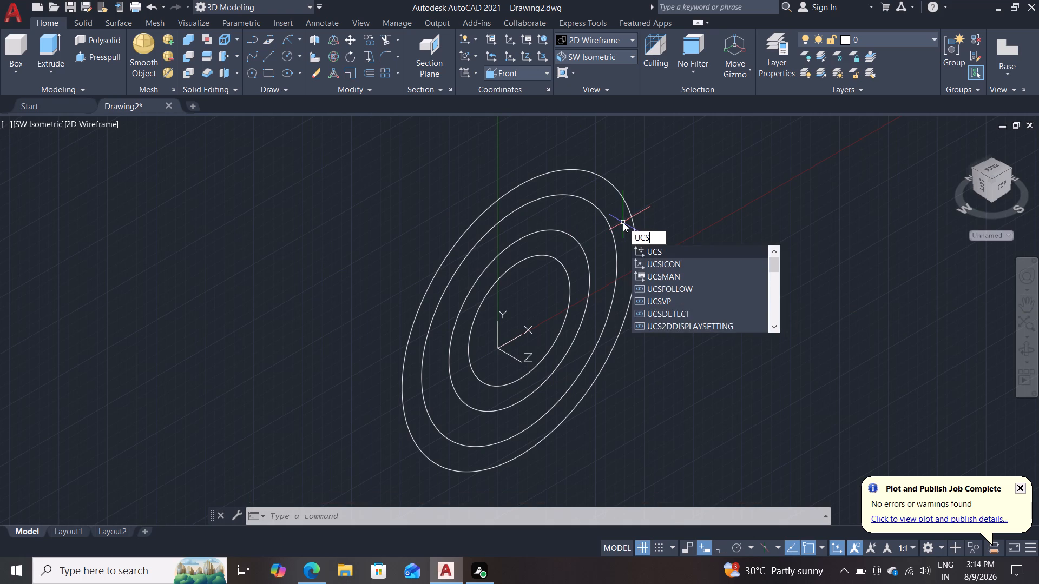
click(652, 263)
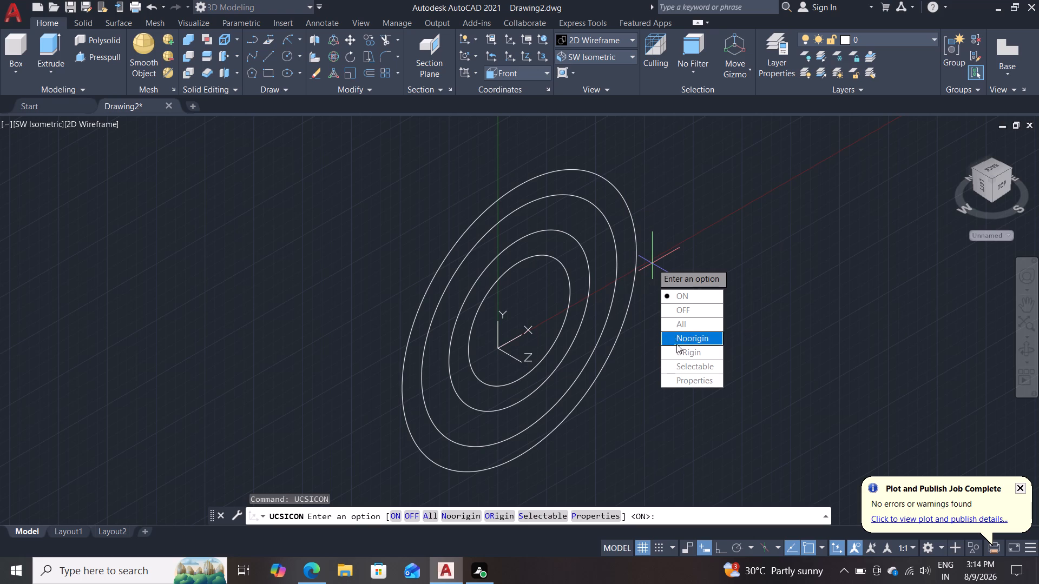
click(680, 343)
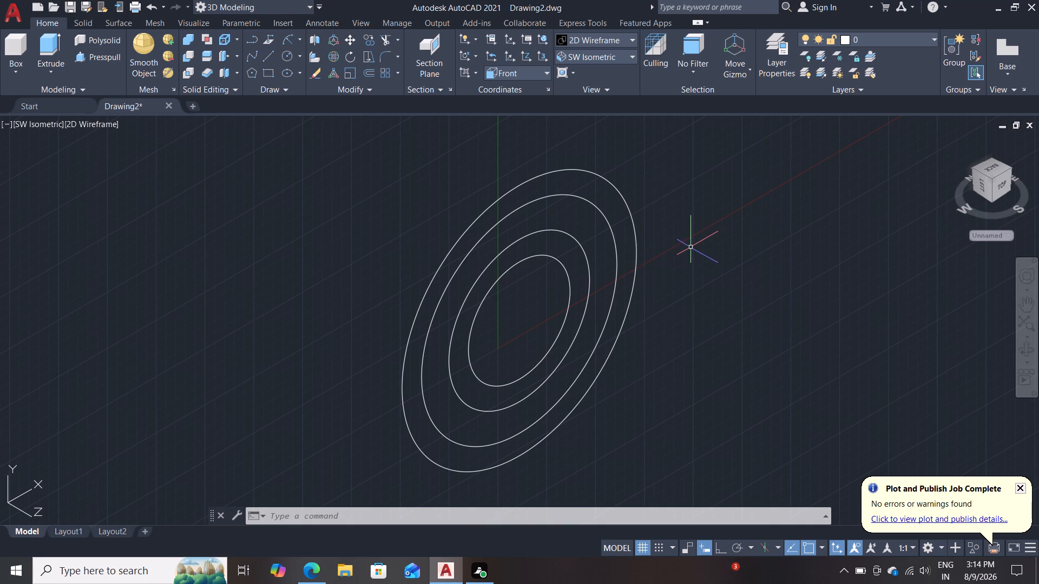
Extrude all four concentric circles together by 20 units in the negative Z direction.
scroll(679, 221, down, 1)
click(671, 174)
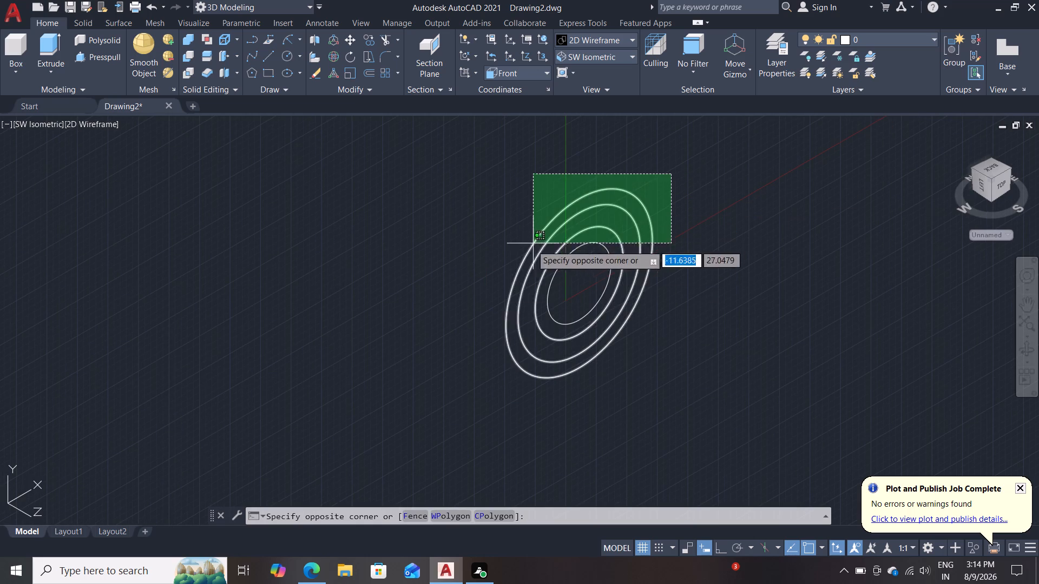
click(465, 352)
click(51, 45)
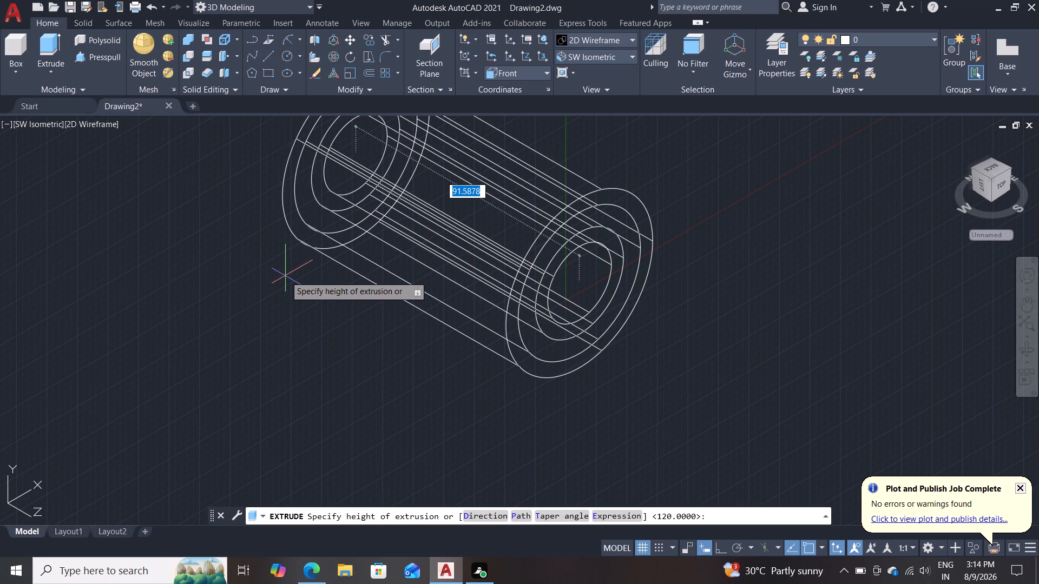
text(20)
key(Return)
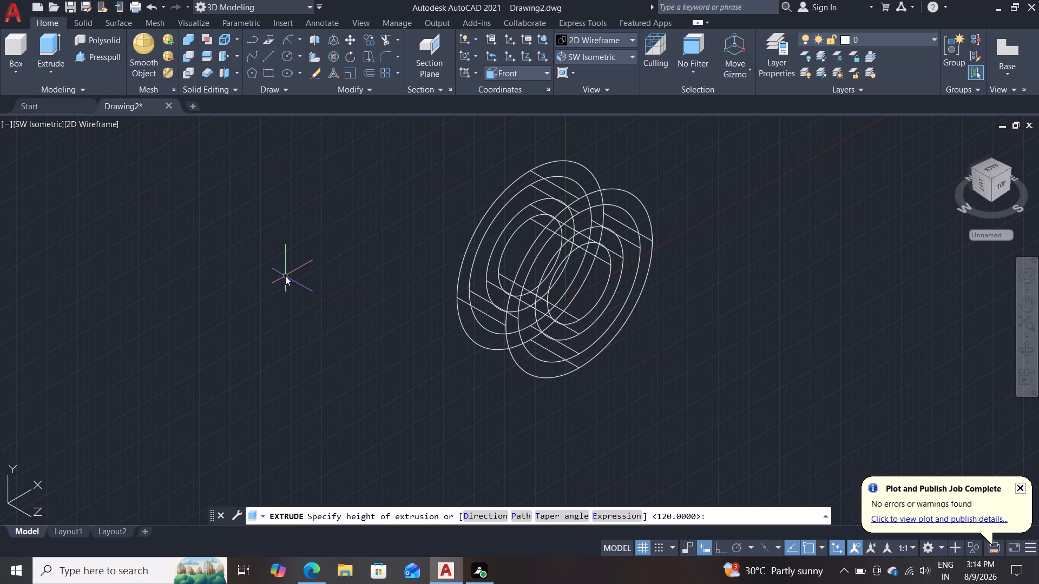
key(Escape)
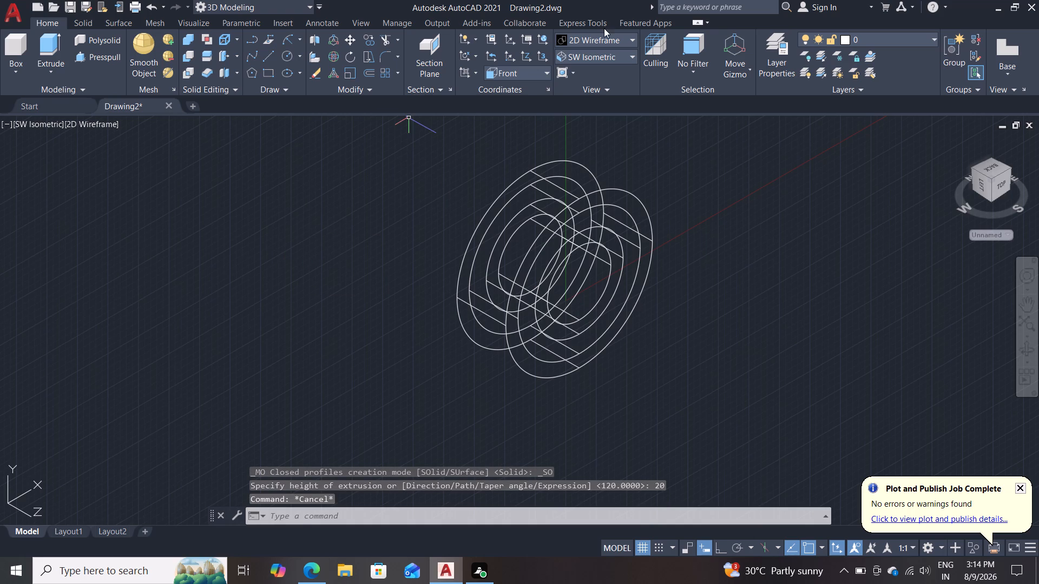
Change the visual style of the extruded solids to Shades of Gray.
click(609, 44)
click(618, 39)
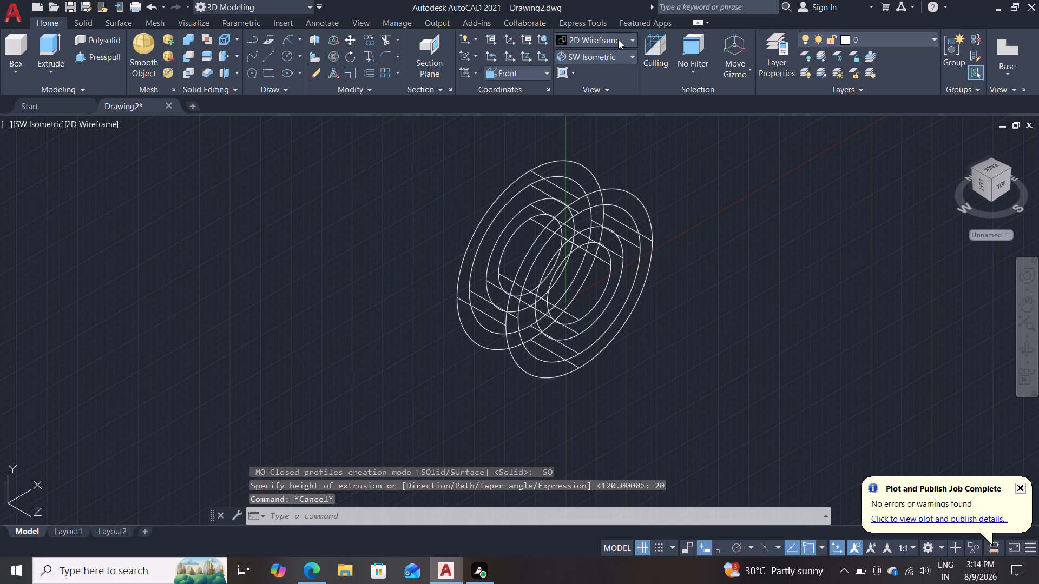
click(628, 35)
click(693, 113)
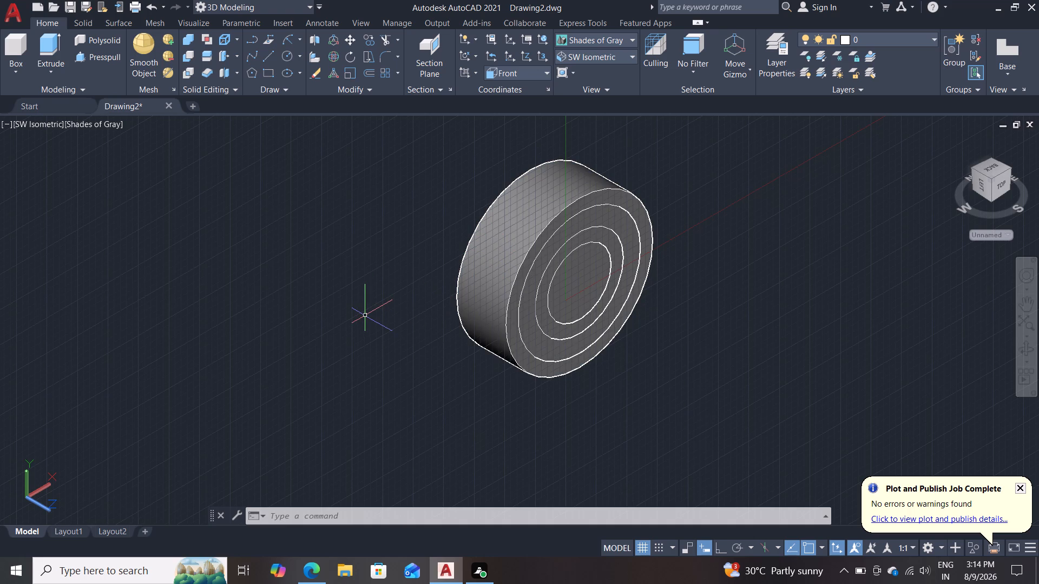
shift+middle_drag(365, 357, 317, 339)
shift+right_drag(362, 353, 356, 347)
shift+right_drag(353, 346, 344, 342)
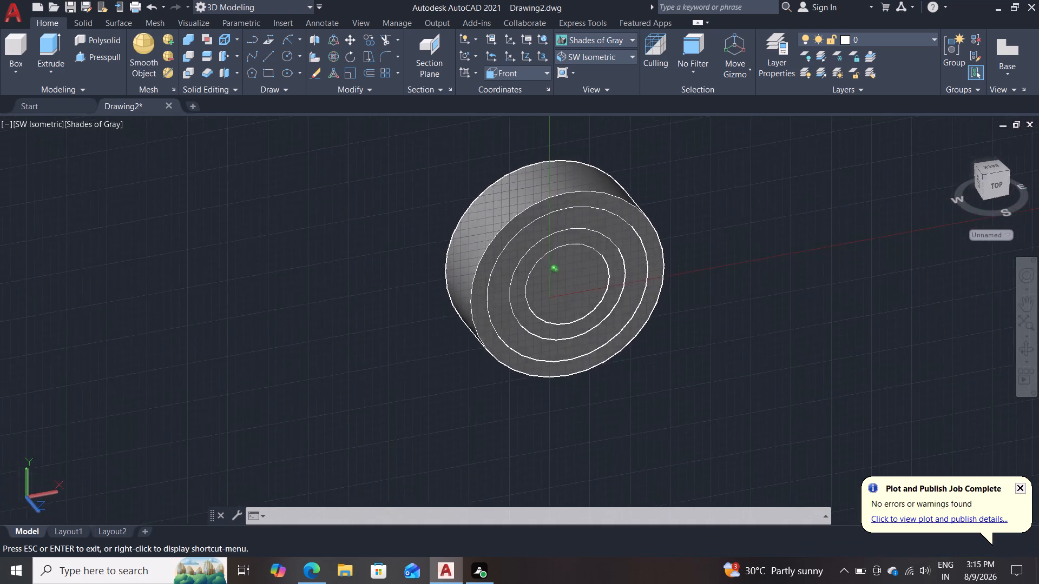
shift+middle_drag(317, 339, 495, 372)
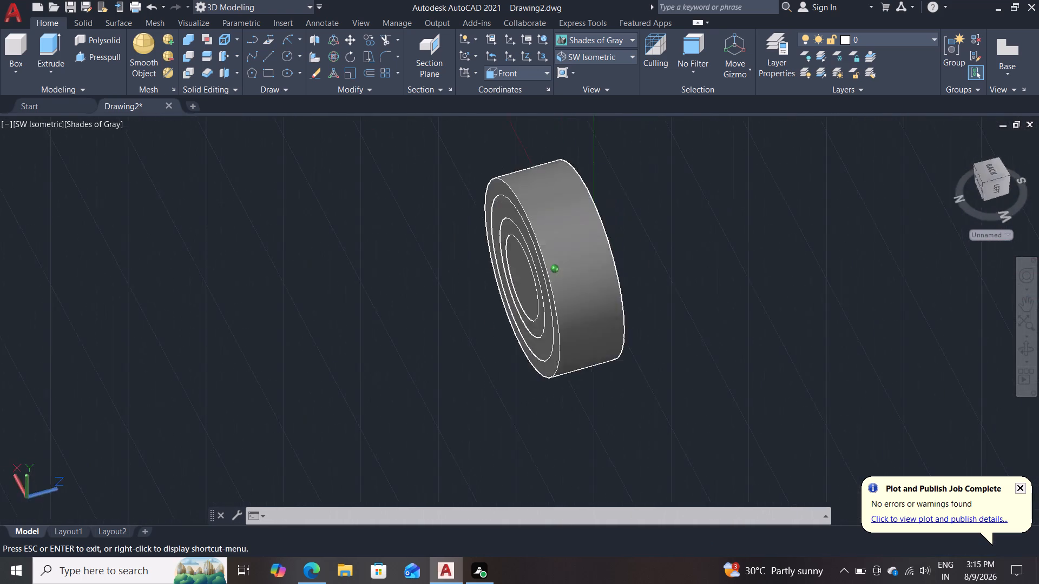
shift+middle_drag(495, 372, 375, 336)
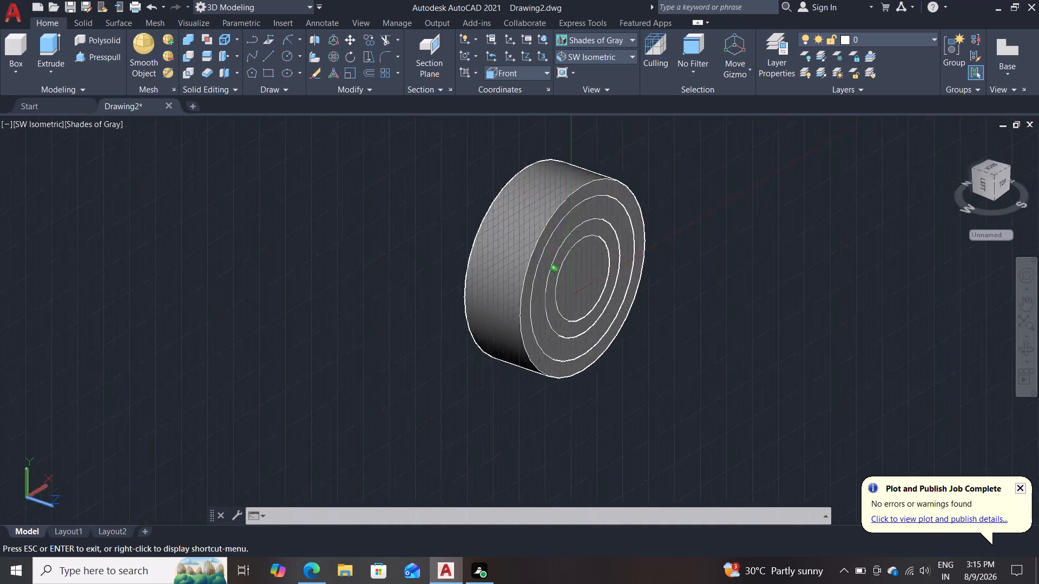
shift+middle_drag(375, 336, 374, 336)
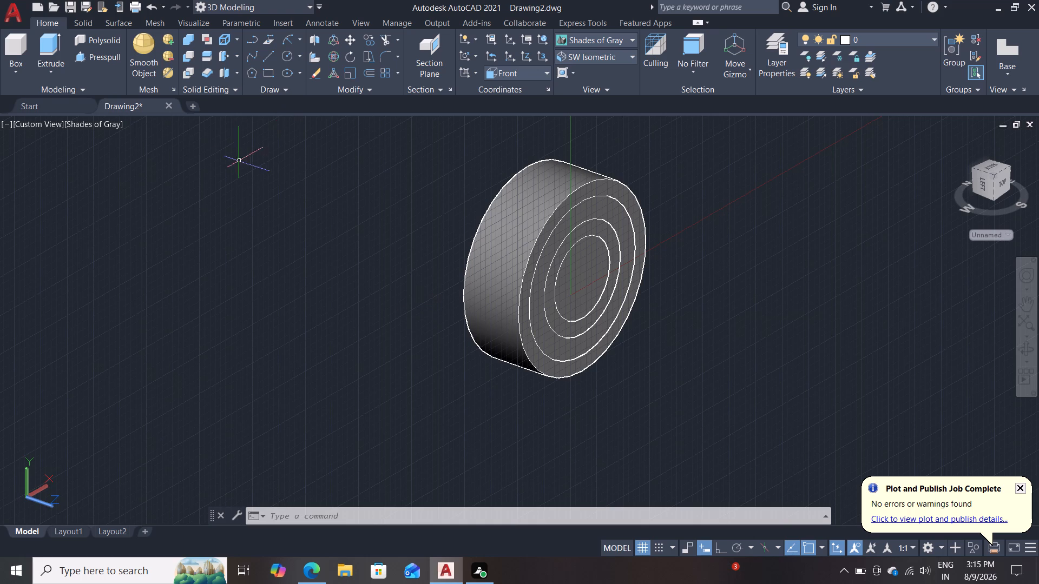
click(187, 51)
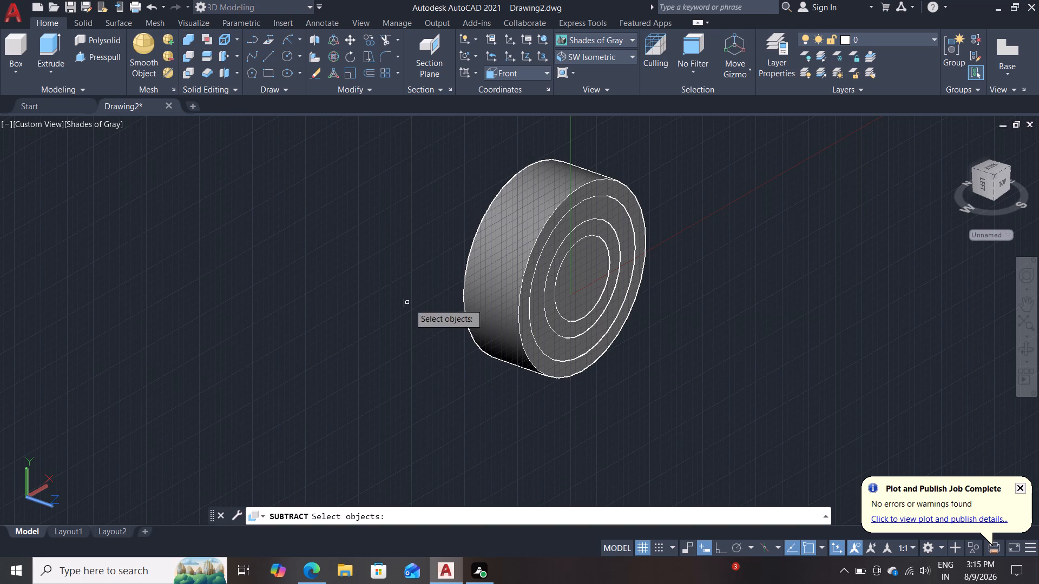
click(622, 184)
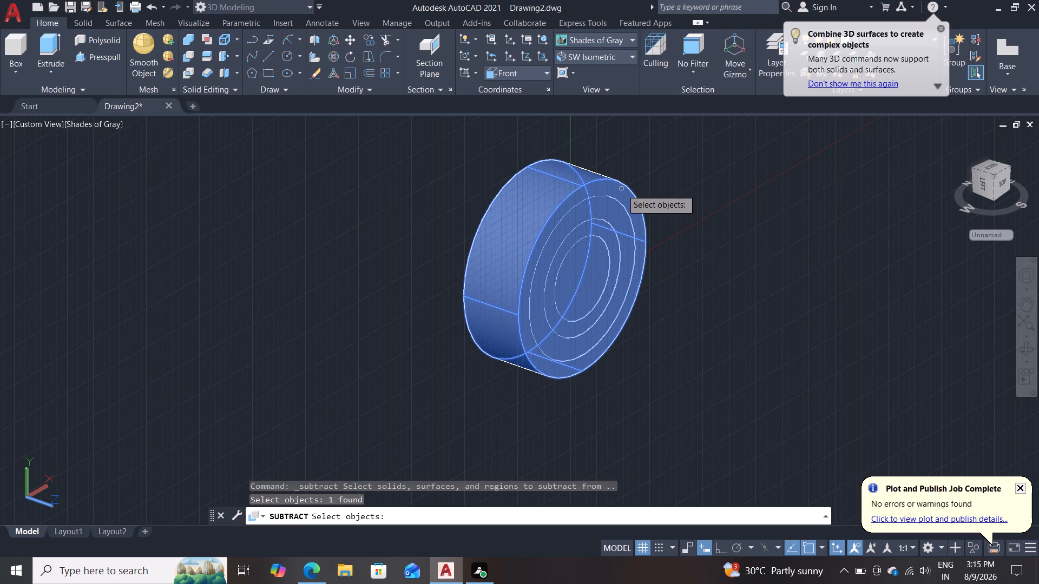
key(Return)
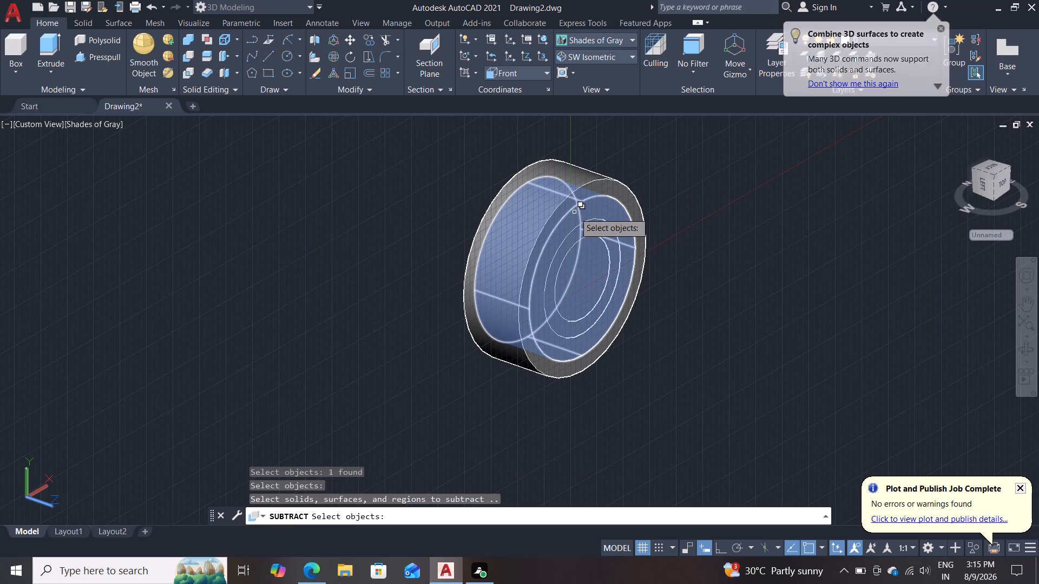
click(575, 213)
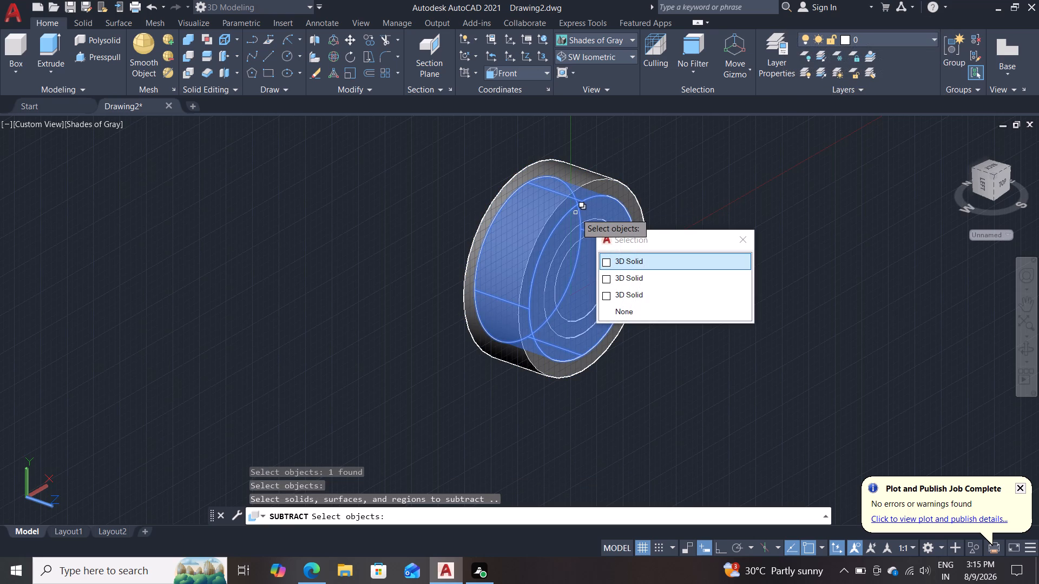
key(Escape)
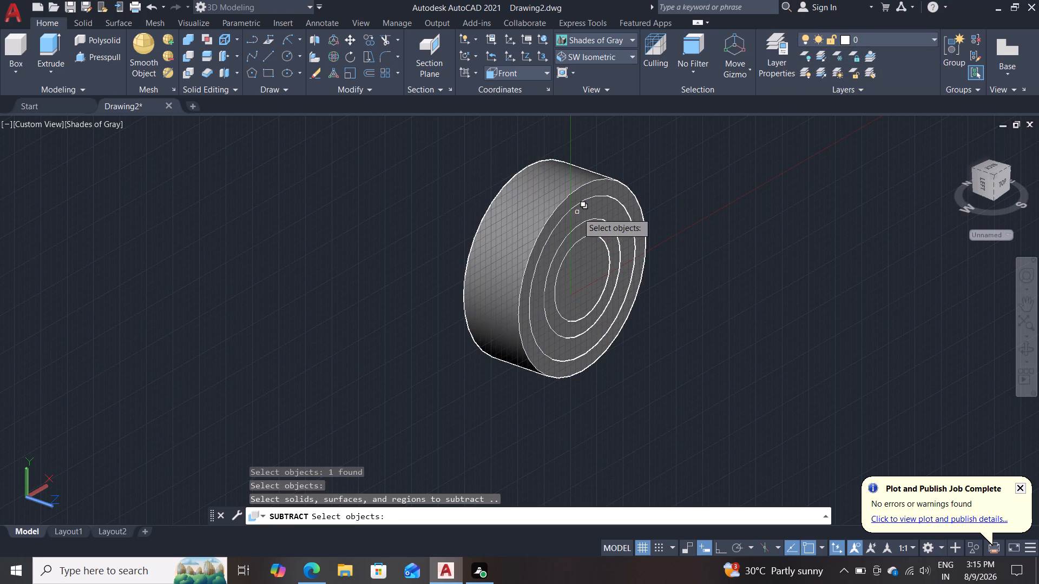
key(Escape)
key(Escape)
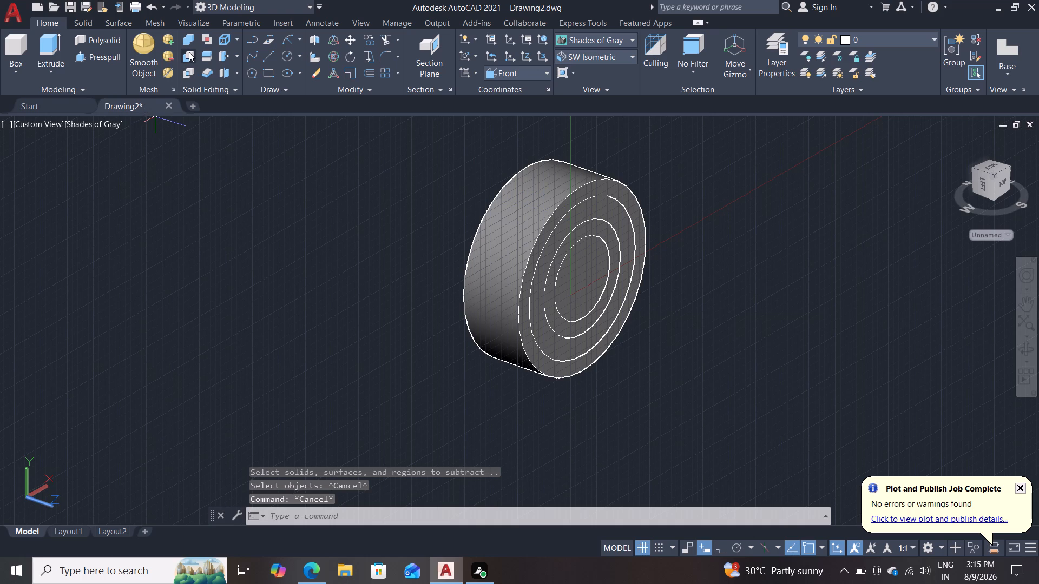
Subtract the second-largest cylinder from the largest cylinder to form the outer ring.
click(189, 52)
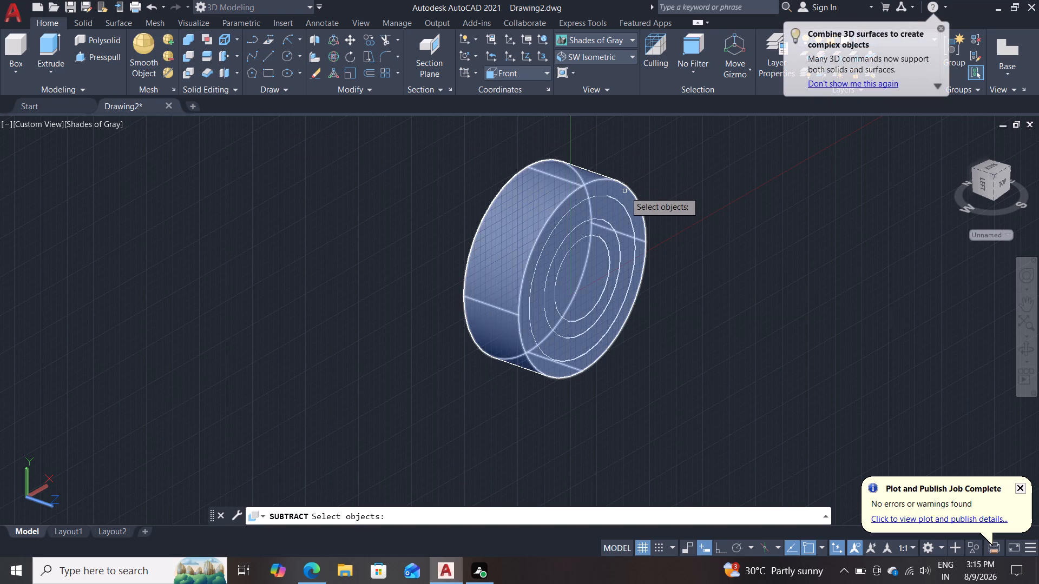
click(625, 191)
key(Return)
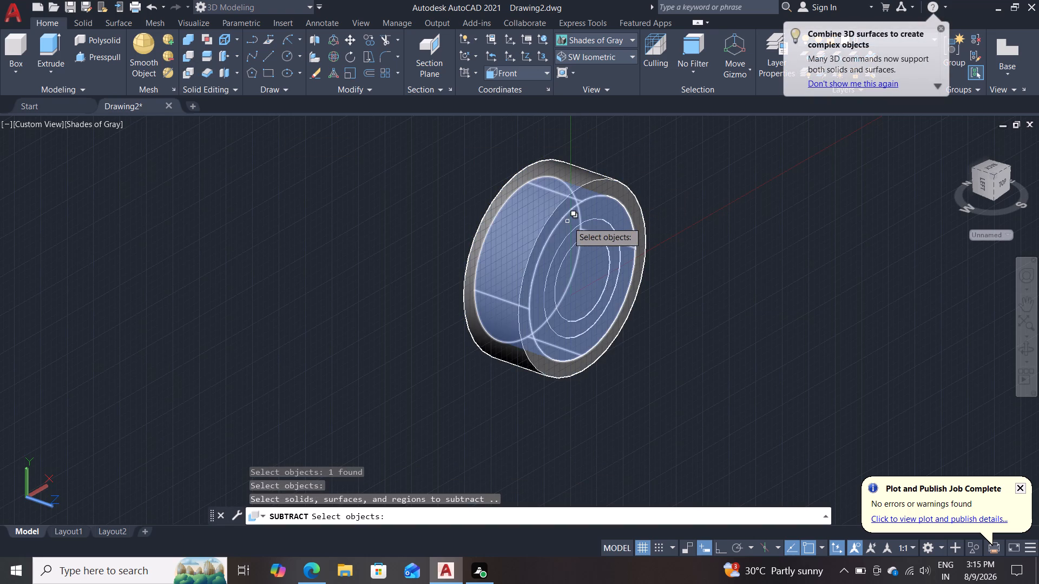
click(562, 220)
key(Return)
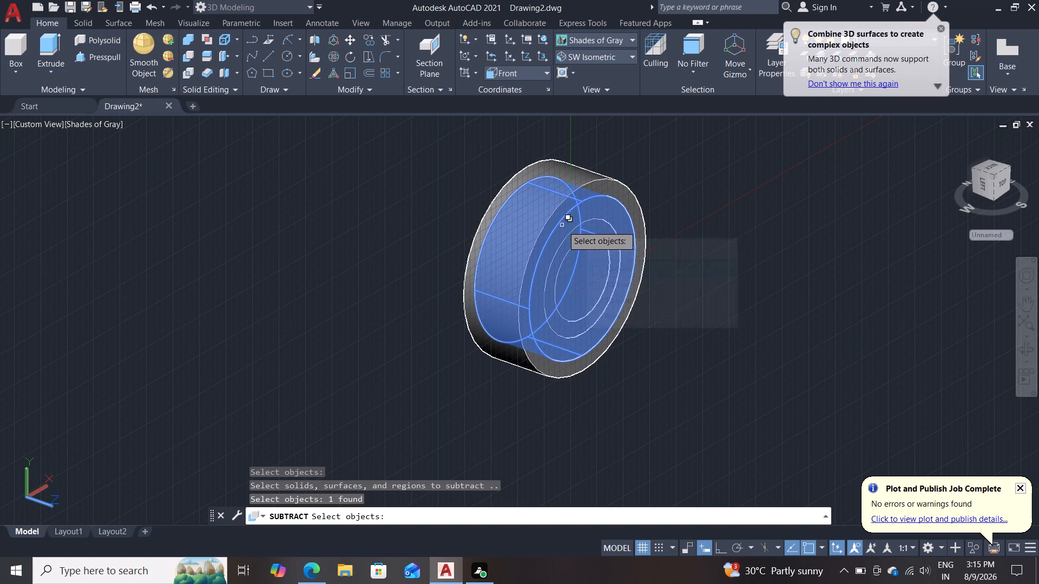
key(Return)
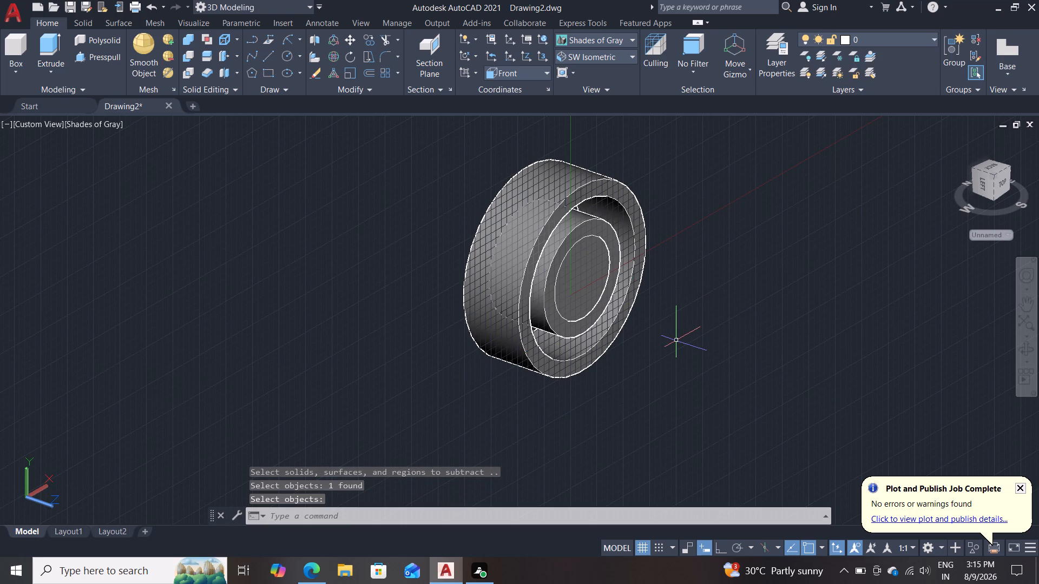
Change the visual style of the model to Realistic.
shift+middle_drag(676, 341, 571, 310)
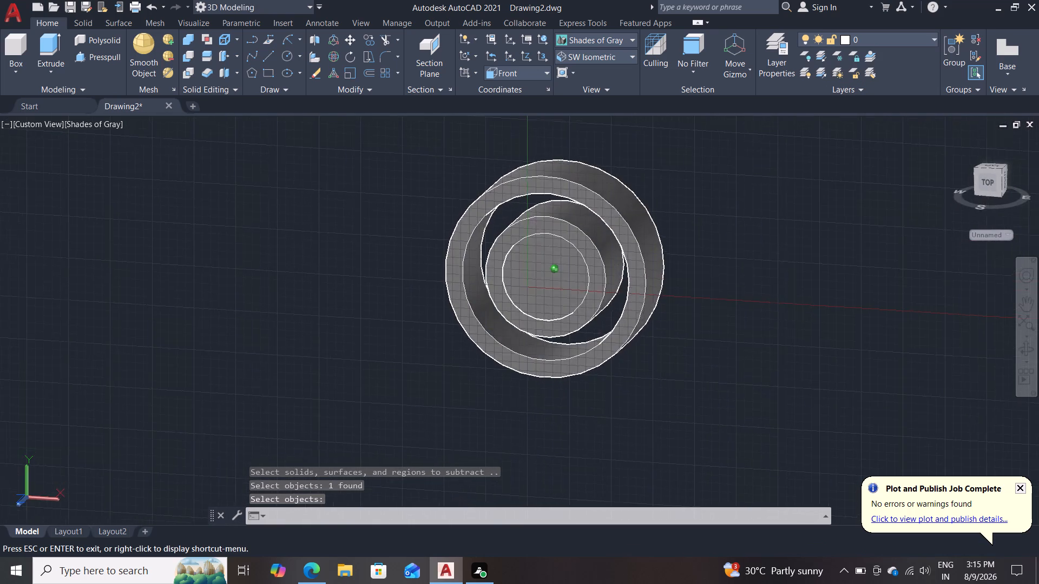
shift+middle_drag(571, 310, 593, 321)
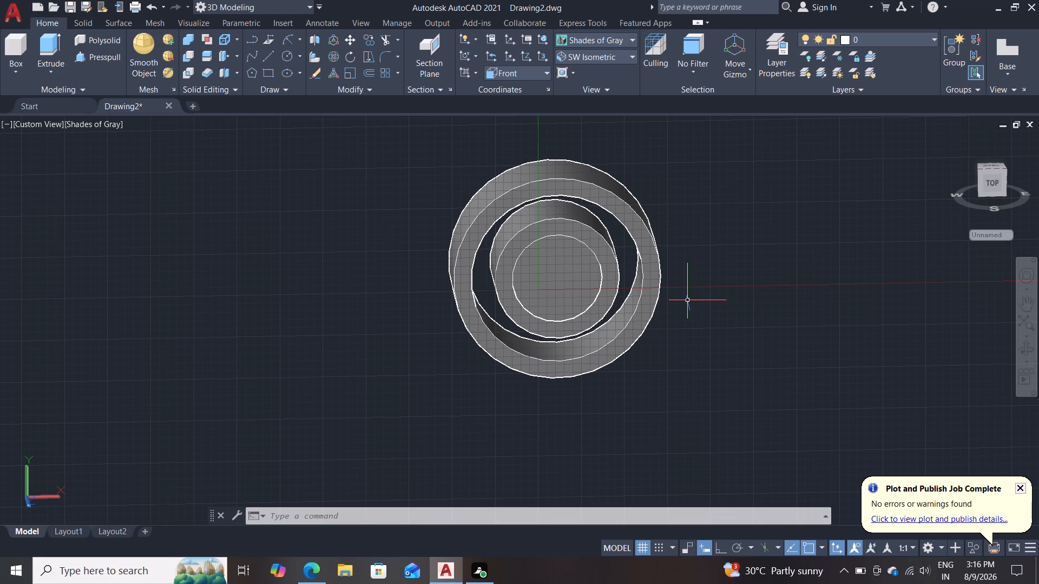
click(86, 129)
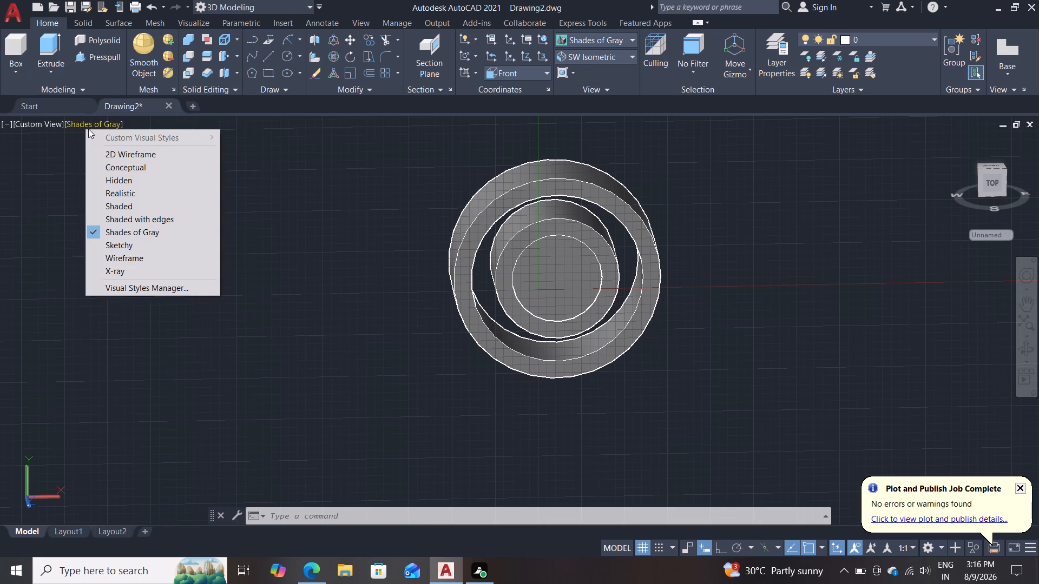
double_click(130, 199)
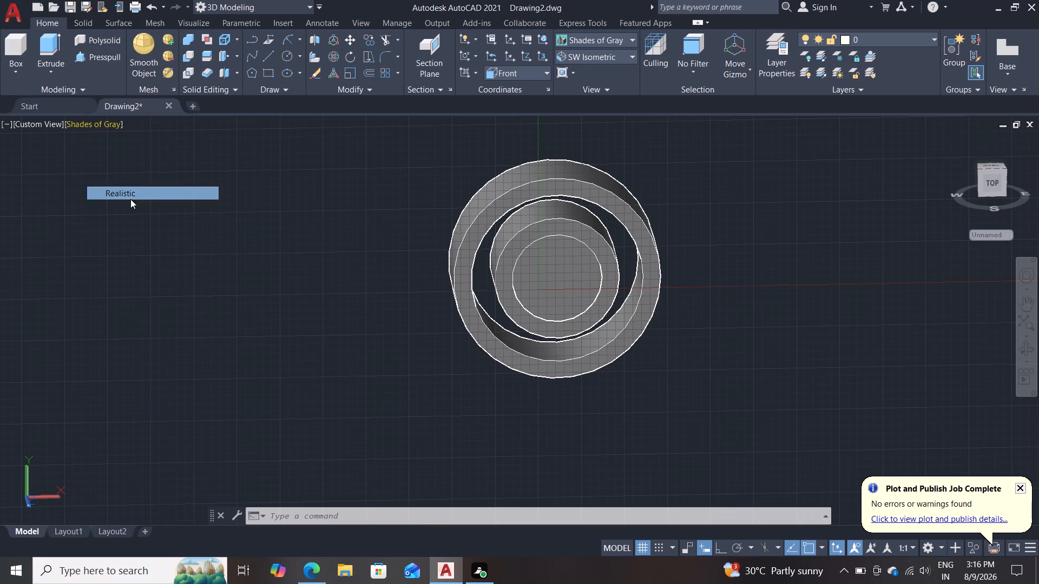
Subtract the smallest cylinder from the remaining solid inner cylinder to form the inner ring.
shift+middle_drag(231, 312, 234, 313)
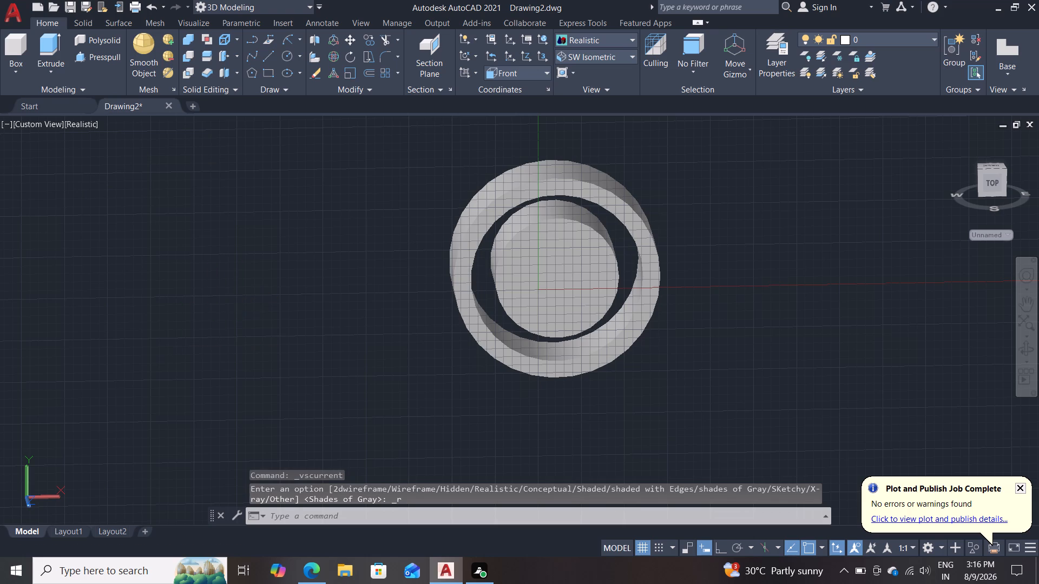
shift+middle_drag(234, 313, 488, 287)
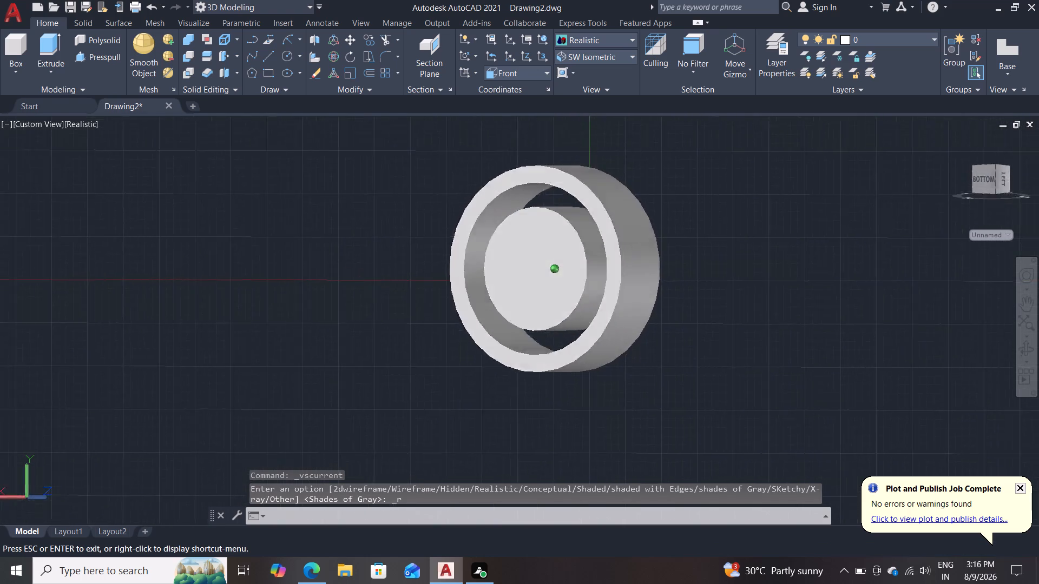
shift+middle_drag(488, 287, 265, 313)
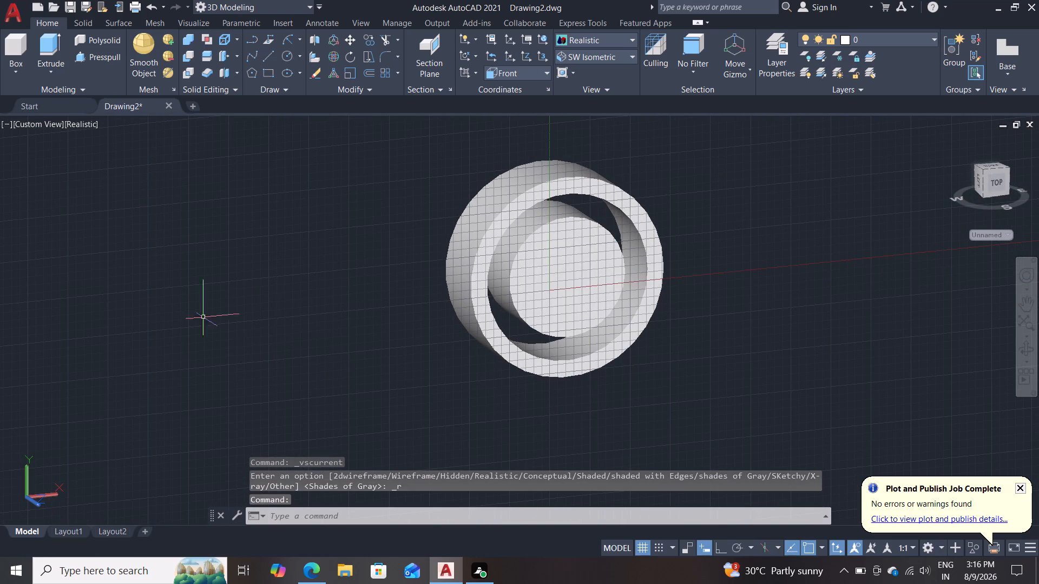
click(192, 55)
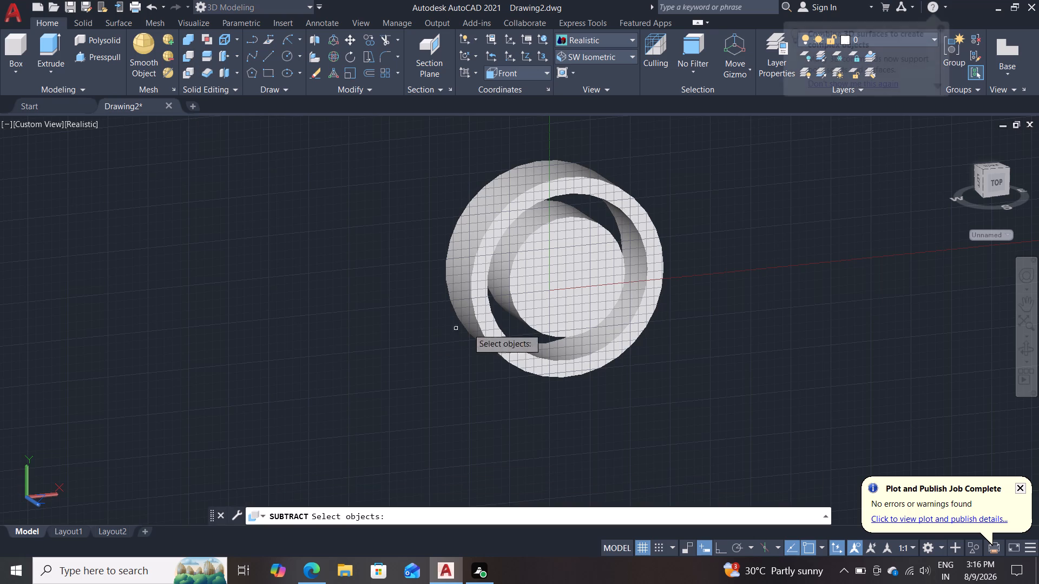
click(574, 216)
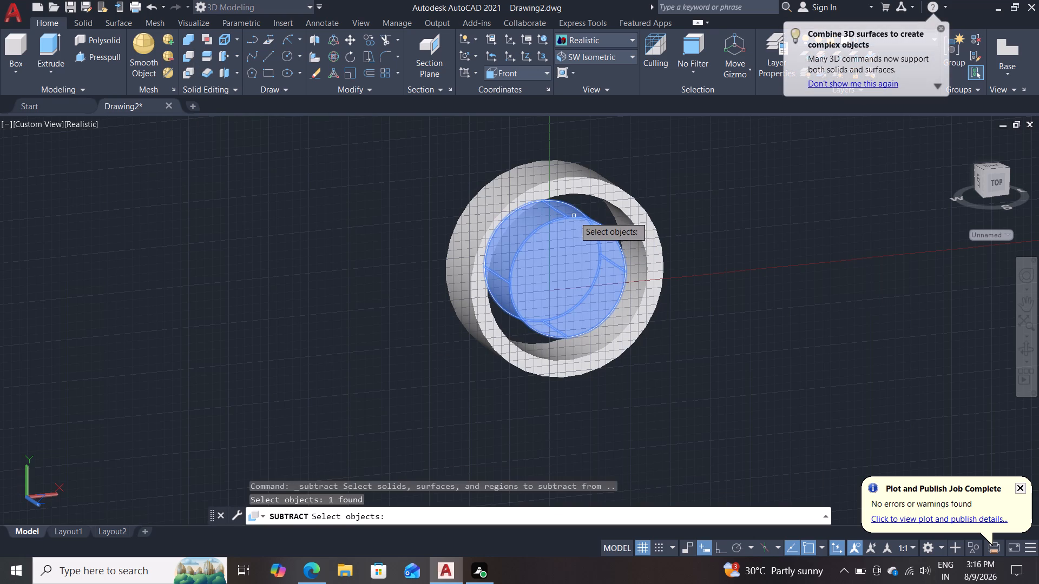
key(Return)
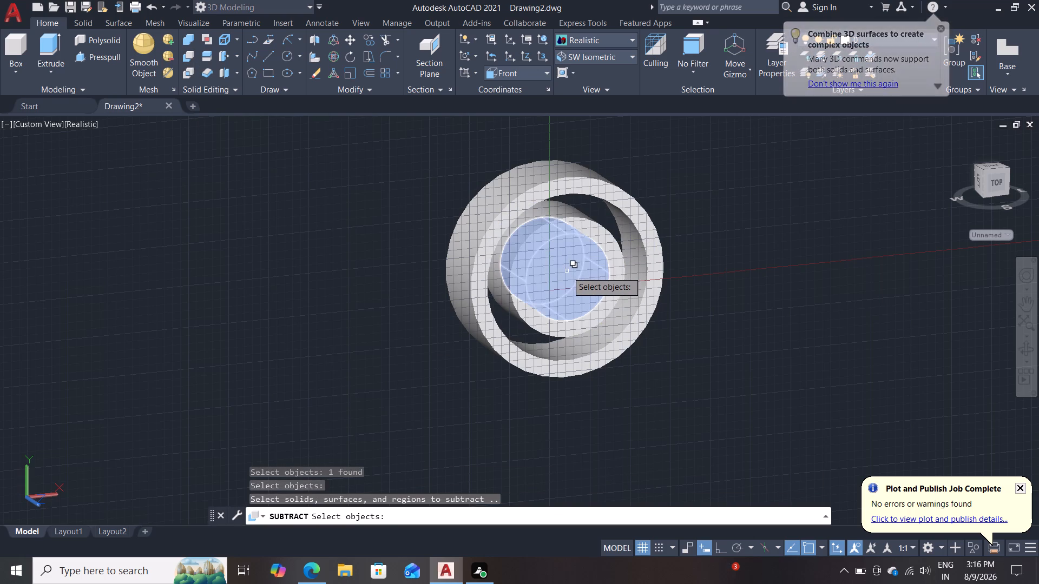
double_click(567, 271)
key(Return)
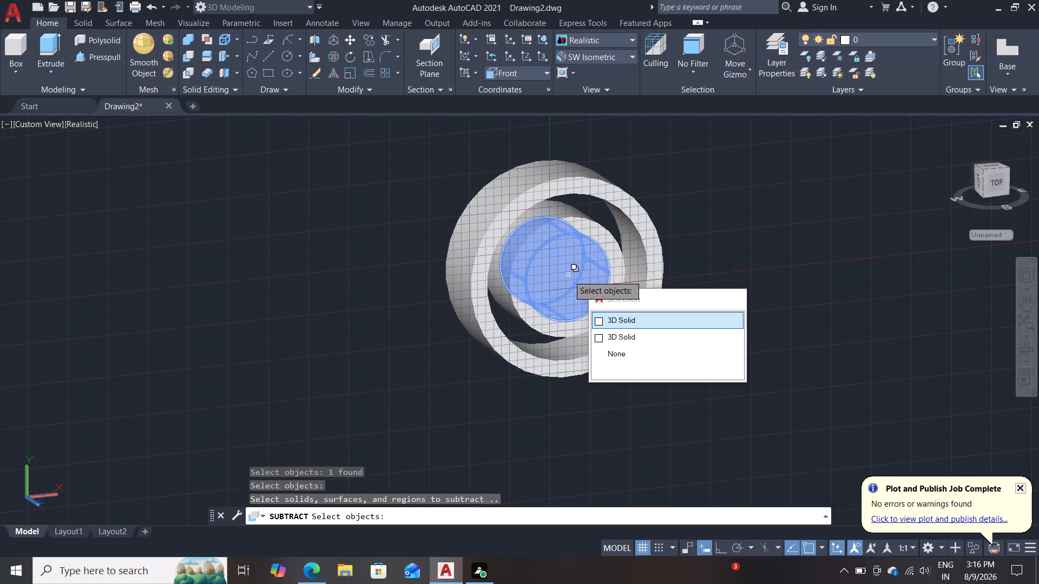
key(Return)
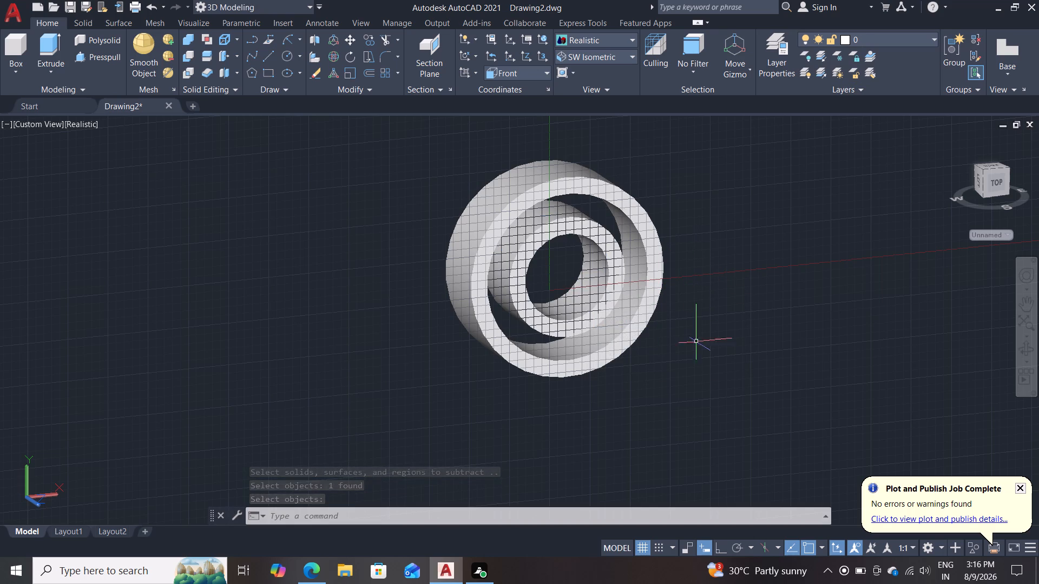
Fillet the outer circular edge on the top-side face of the outer ring with a radius of 1.
shift+middle_drag(702, 343, 660, 334)
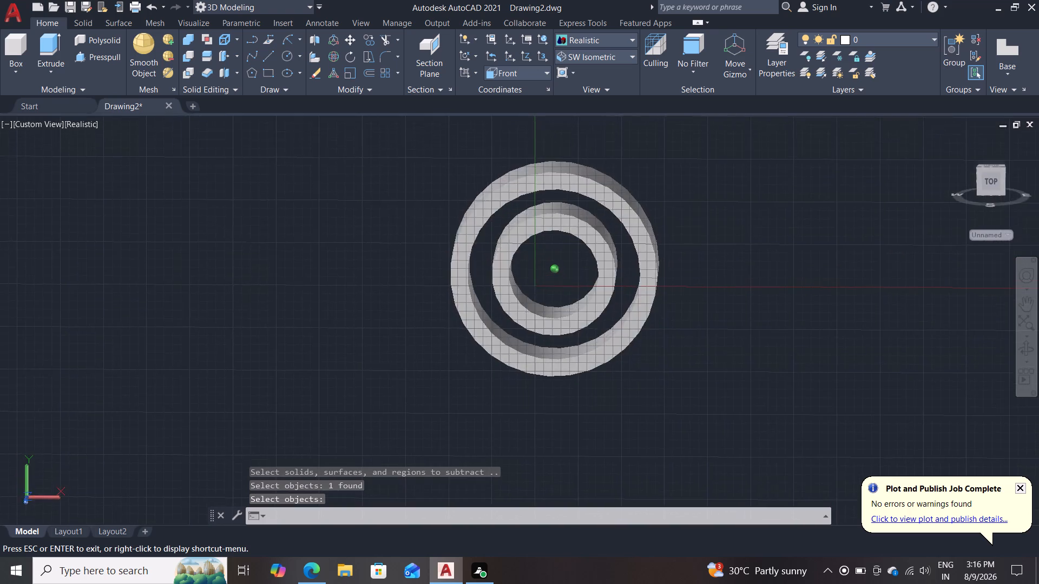
shift+middle_drag(660, 334, 679, 320)
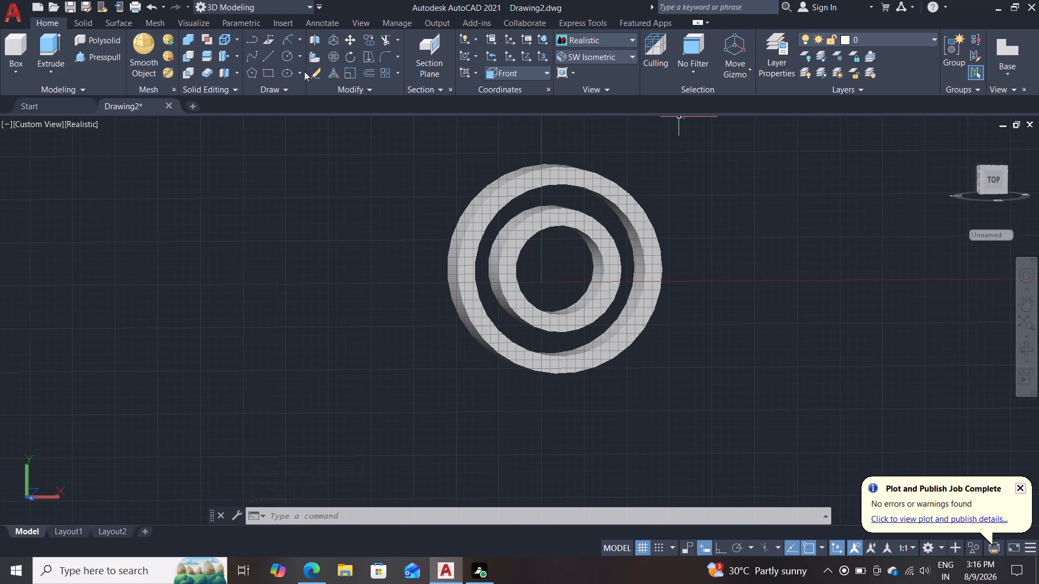
double_click(76, 26)
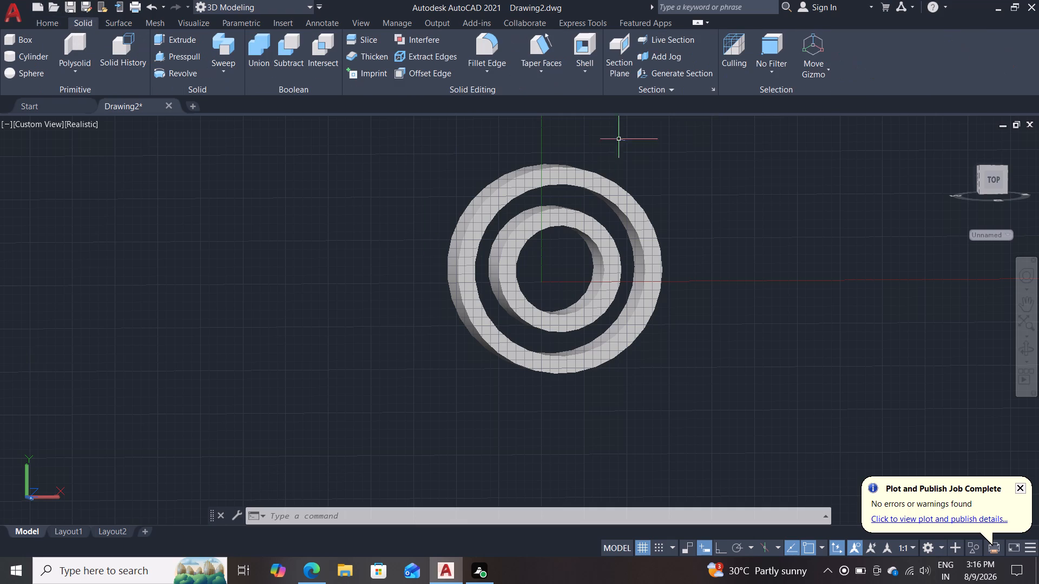
click(492, 72)
click(495, 95)
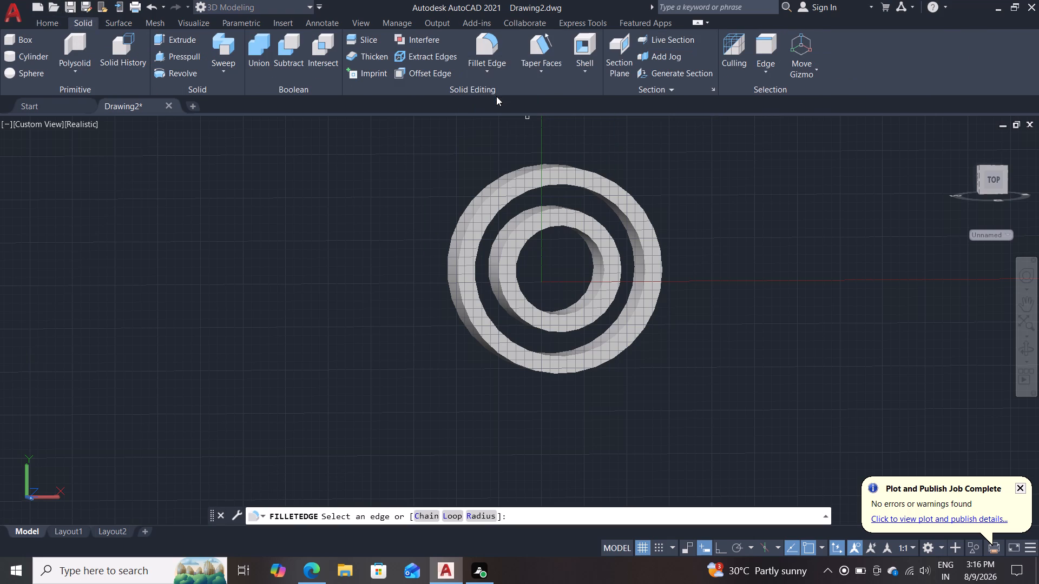
double_click(490, 513)
key(1)
key(Return)
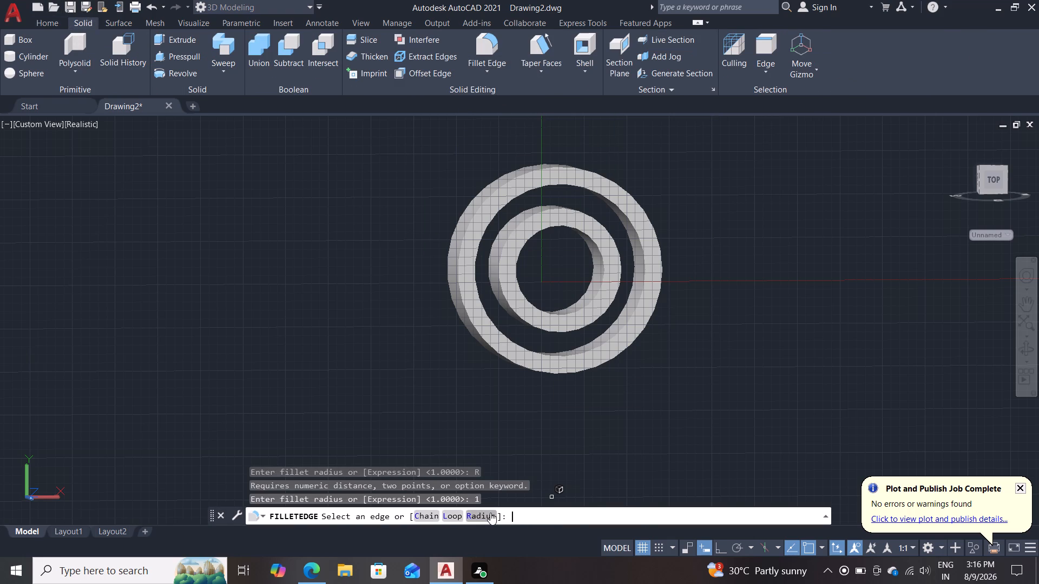
click(483, 517)
key(1)
key(Return)
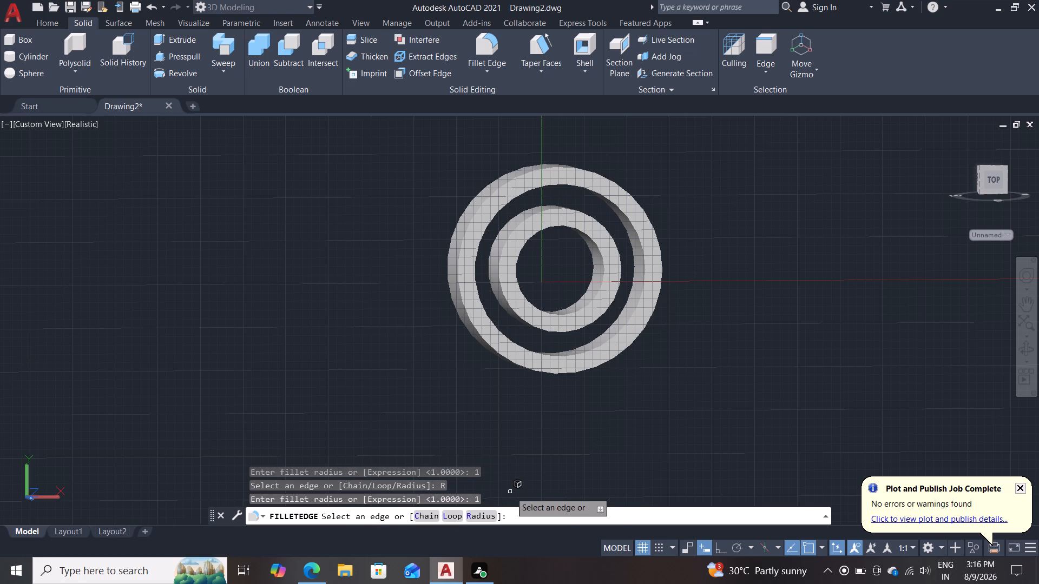
click(519, 175)
key(Return)
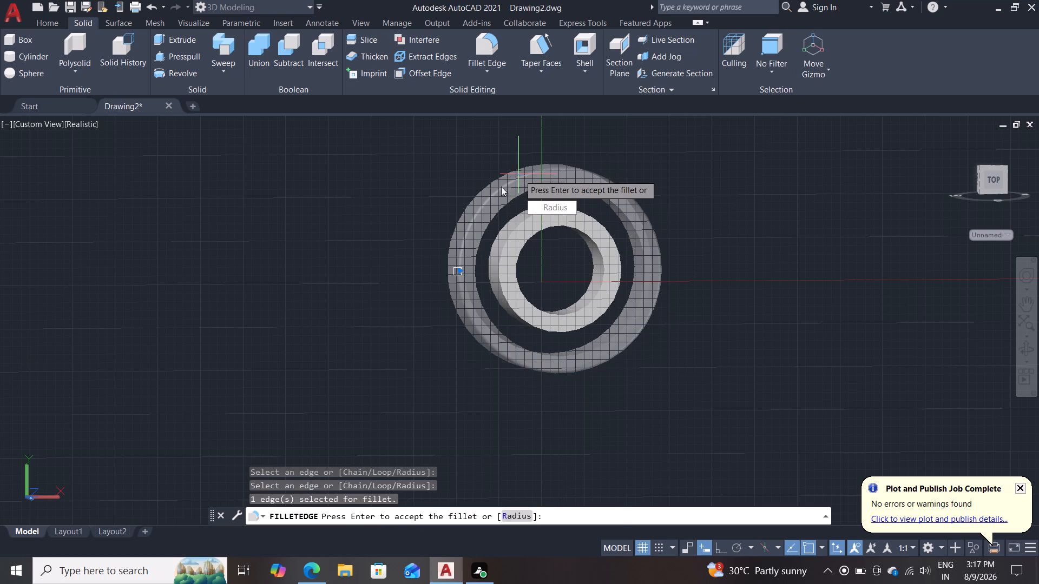
key(Return)
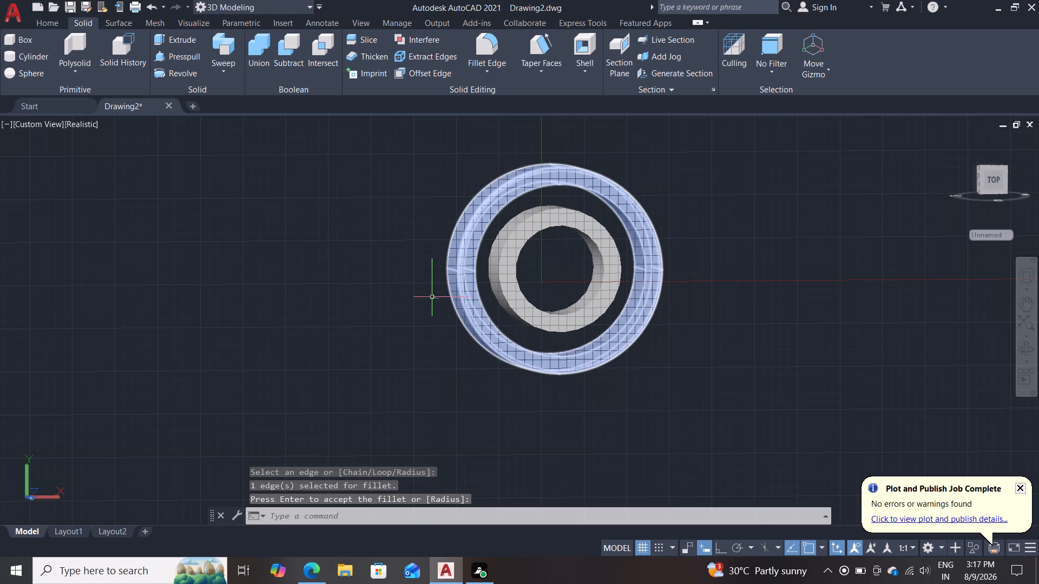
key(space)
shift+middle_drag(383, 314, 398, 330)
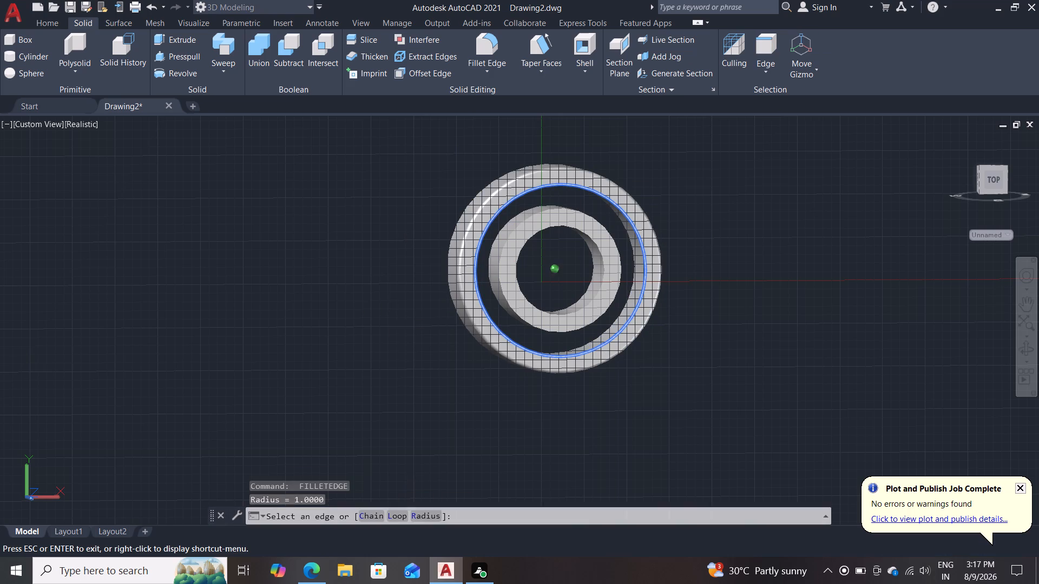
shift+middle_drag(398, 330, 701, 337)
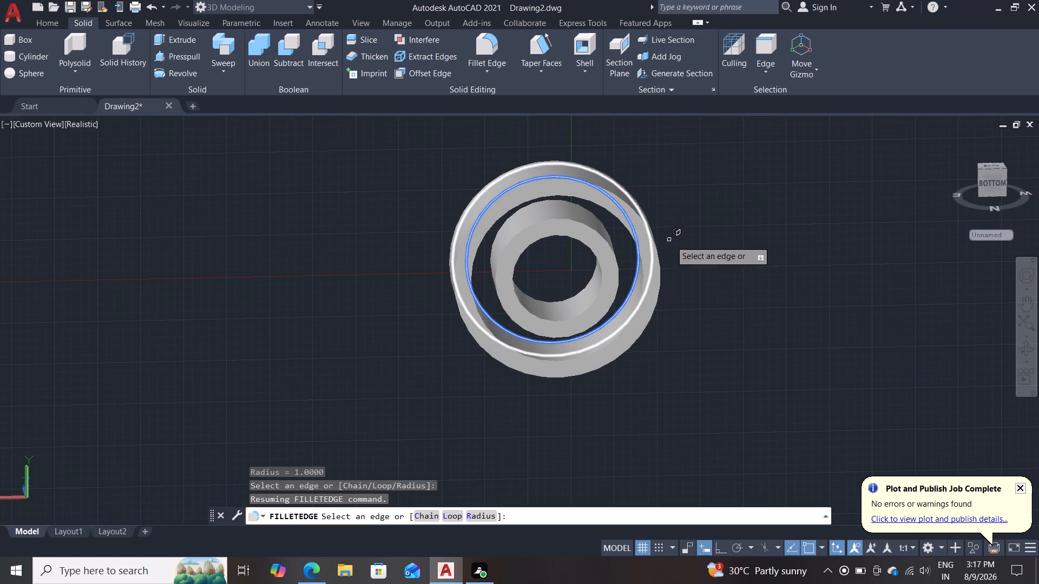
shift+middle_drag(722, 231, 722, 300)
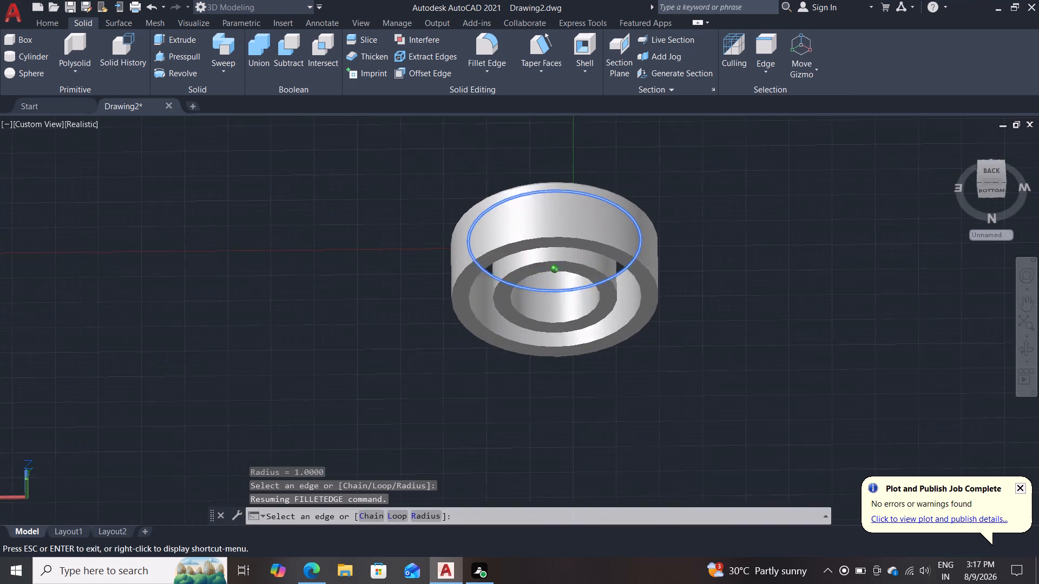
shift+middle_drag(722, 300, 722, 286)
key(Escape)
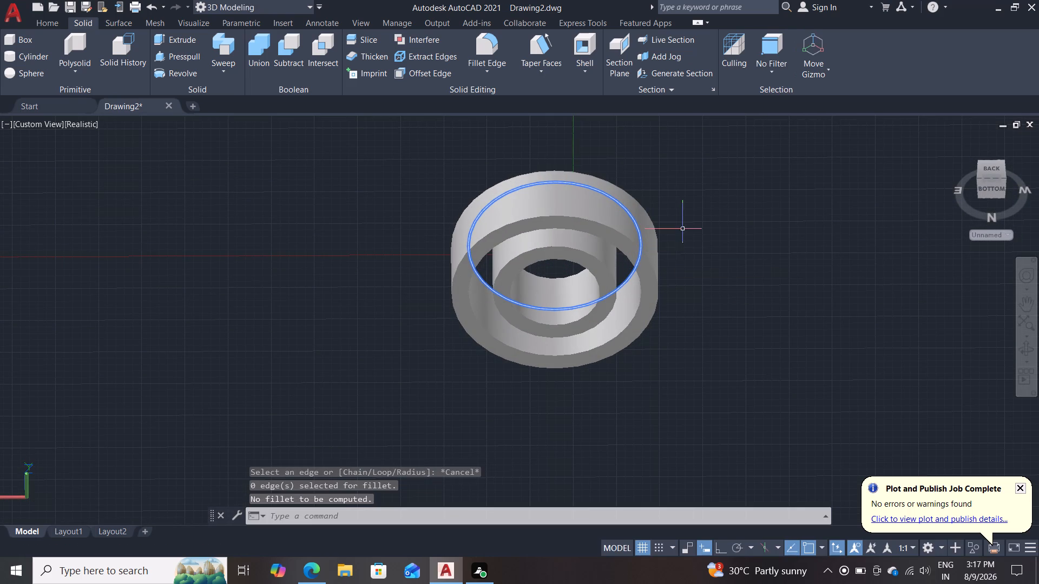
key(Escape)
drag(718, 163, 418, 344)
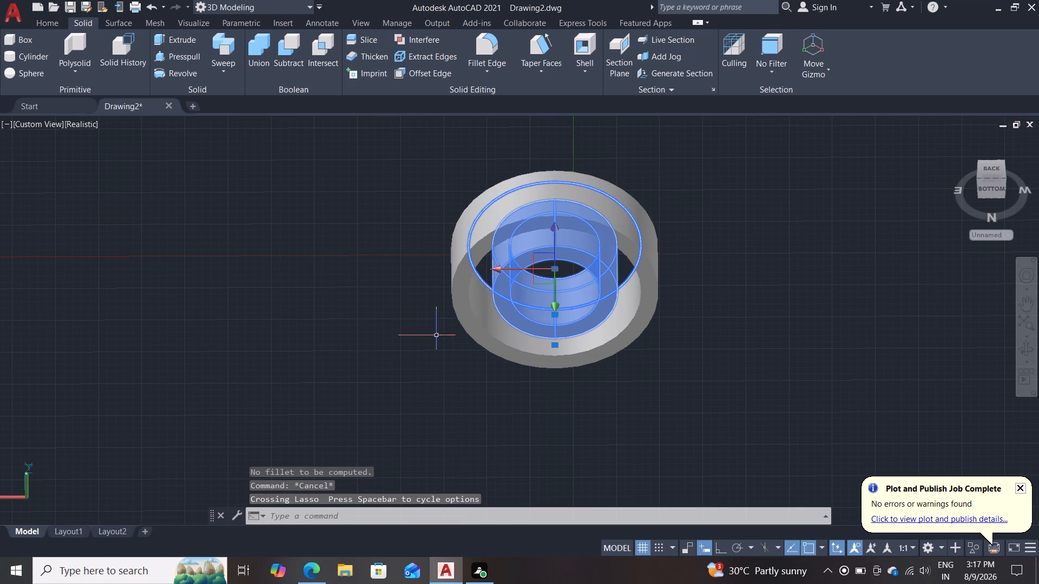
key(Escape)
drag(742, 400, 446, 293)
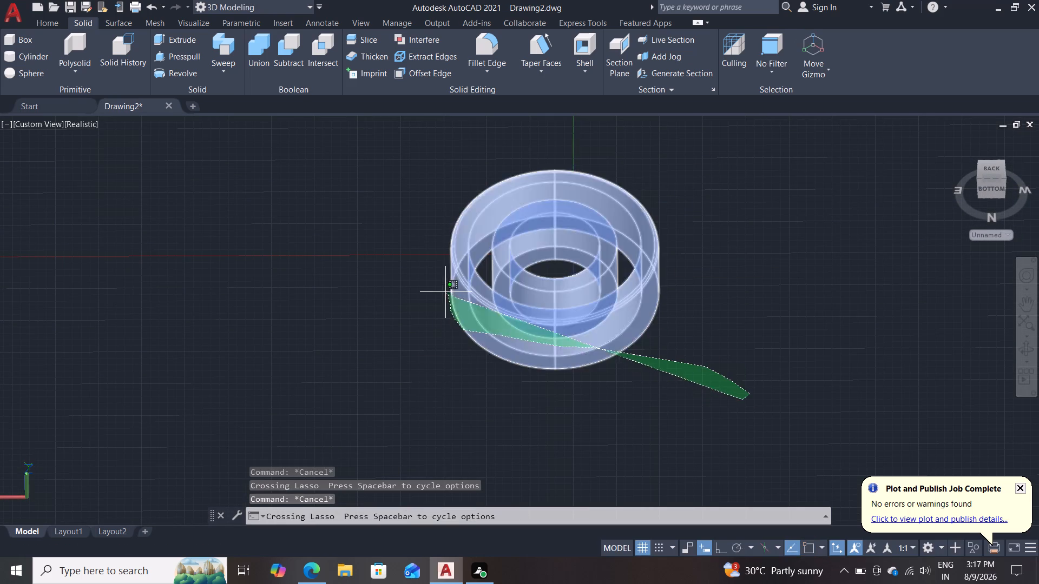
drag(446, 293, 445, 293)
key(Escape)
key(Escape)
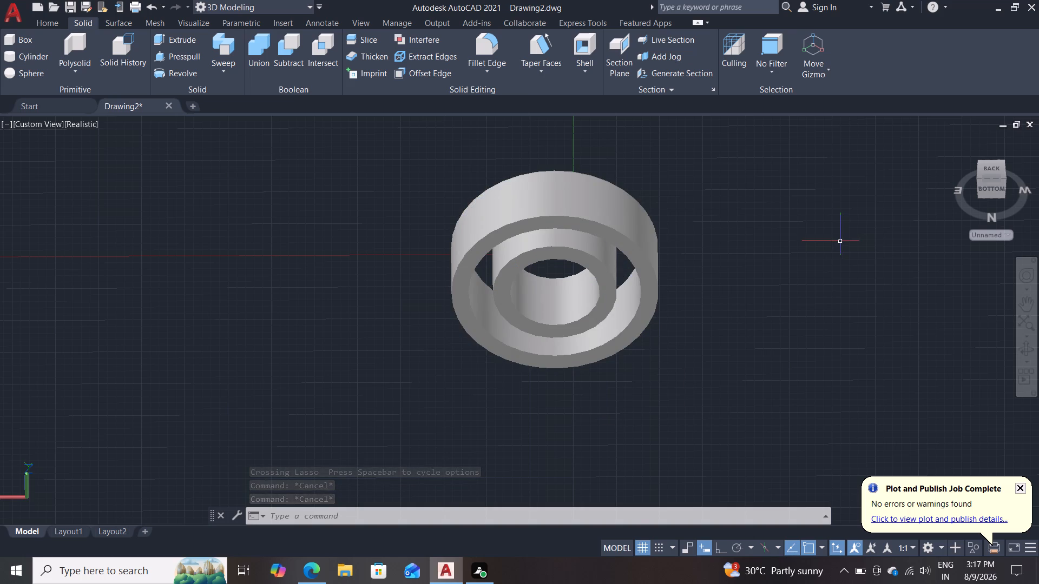
Fillet the outer circular edge on the bottom-side face of the outer ring with a radius of 1.
click(481, 41)
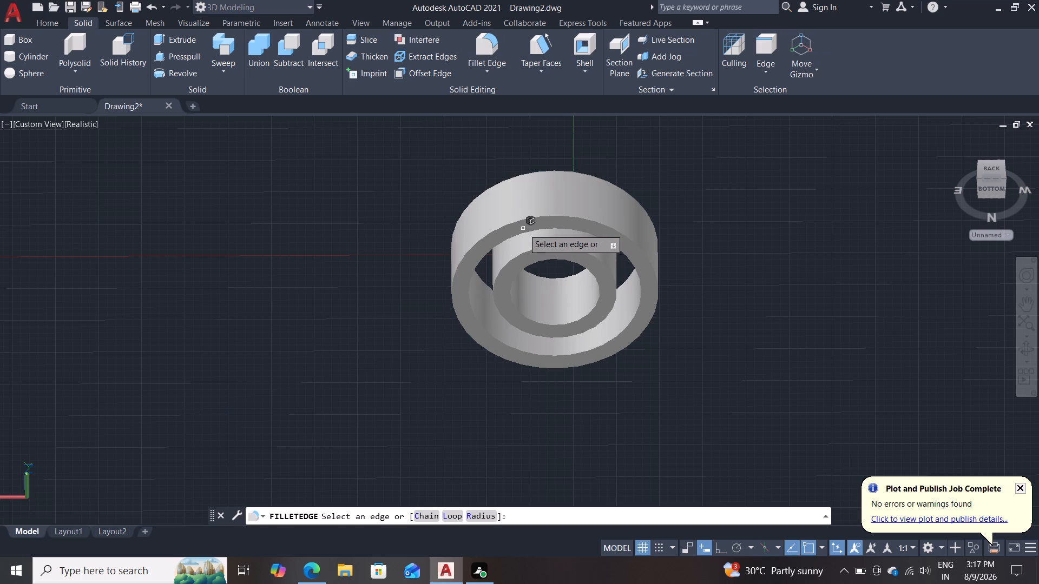
shift+middle_drag(469, 298, 474, 262)
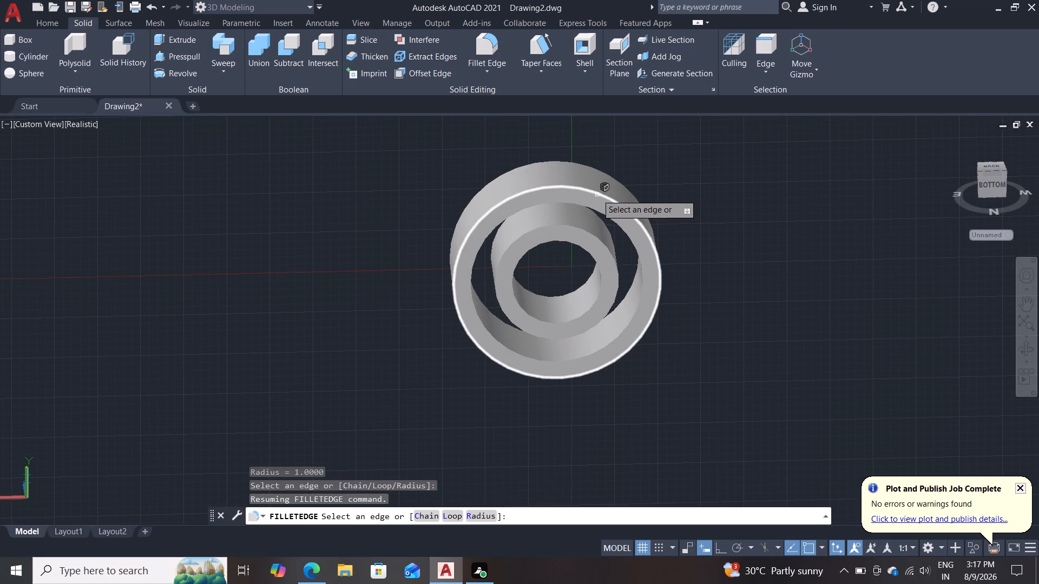
click(591, 192)
key(Return)
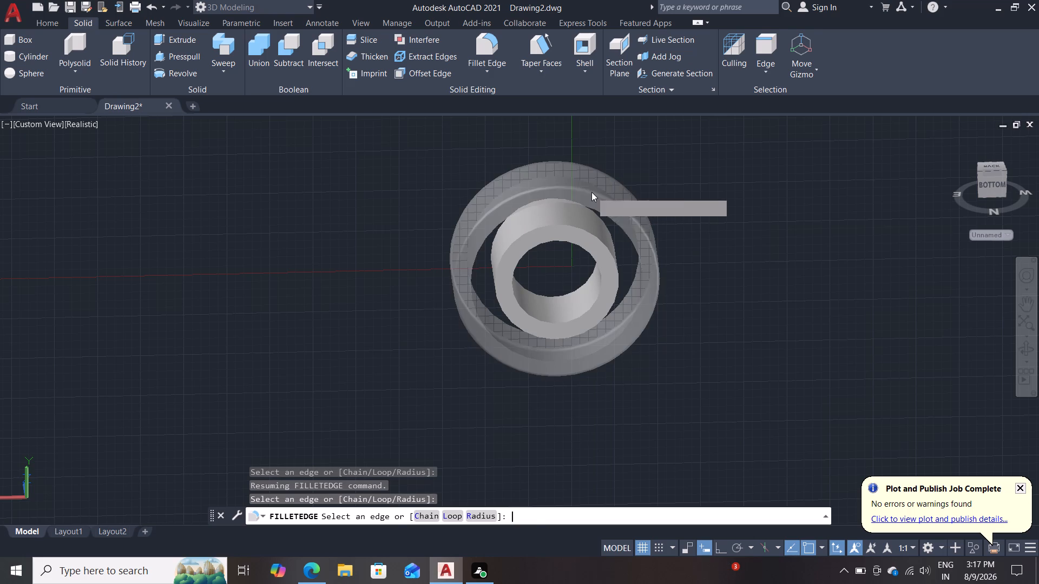
key(Return)
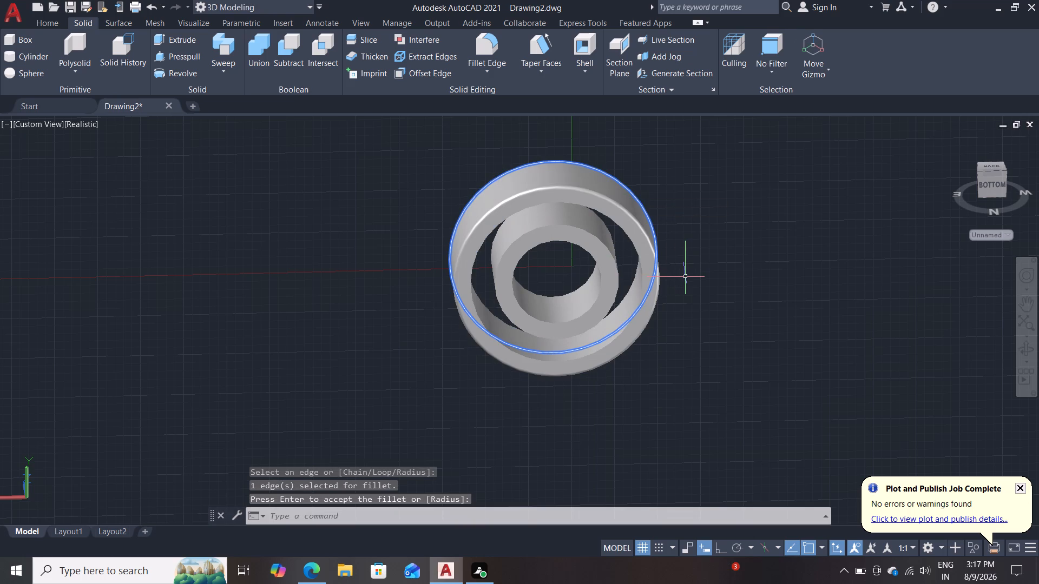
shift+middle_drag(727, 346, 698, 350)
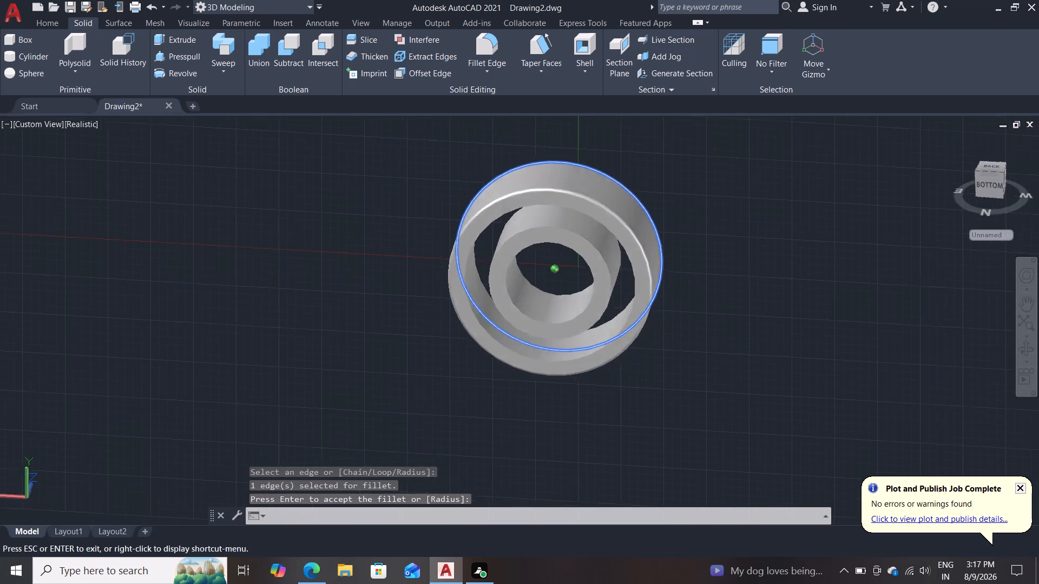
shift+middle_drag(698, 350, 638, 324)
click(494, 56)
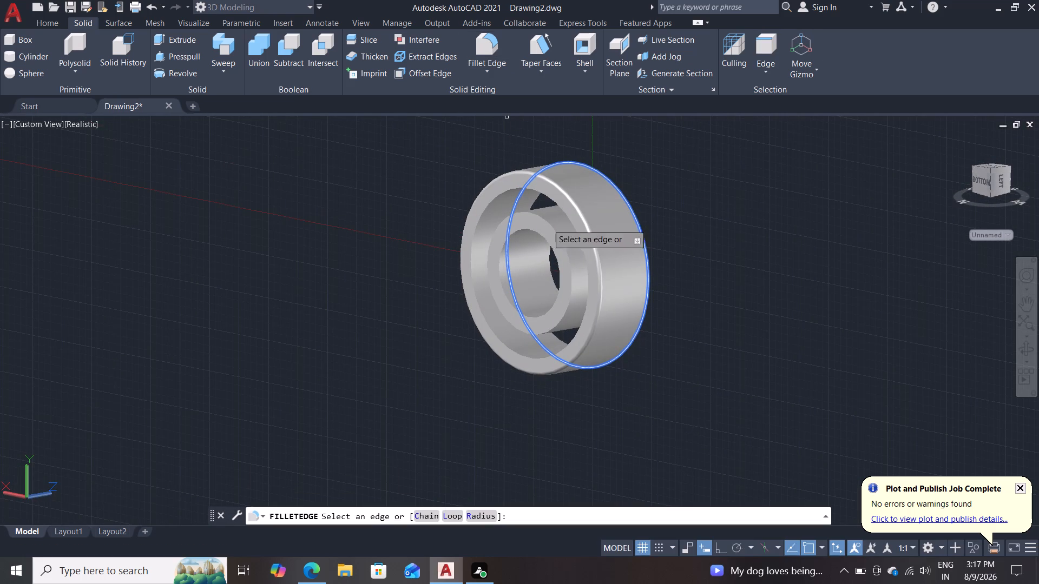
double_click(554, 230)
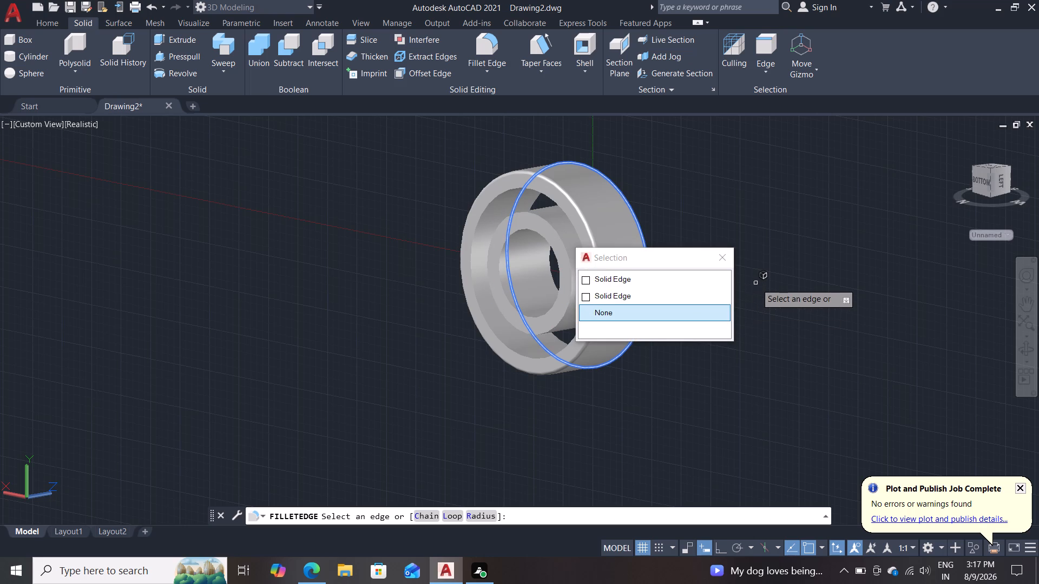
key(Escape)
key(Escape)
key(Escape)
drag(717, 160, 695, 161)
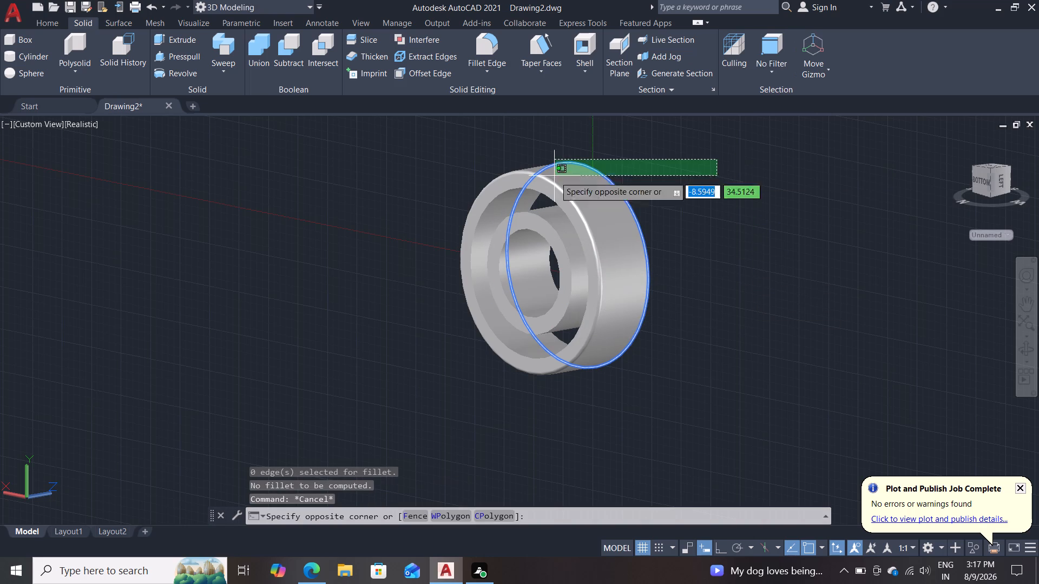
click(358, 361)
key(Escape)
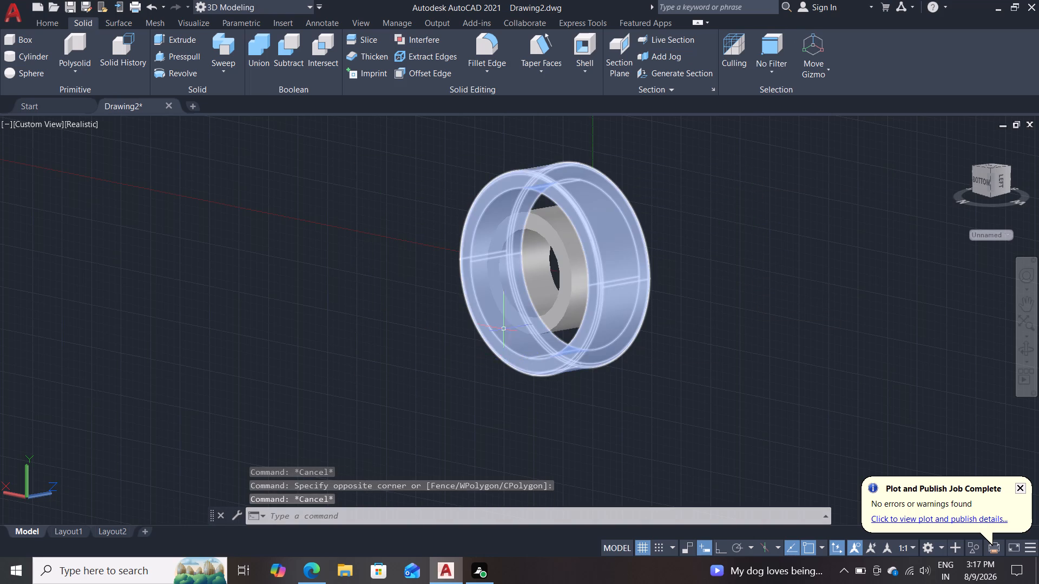
Fillet the outer circular edges on both end faces of the inner ring with a radius of 1.
click(484, 44)
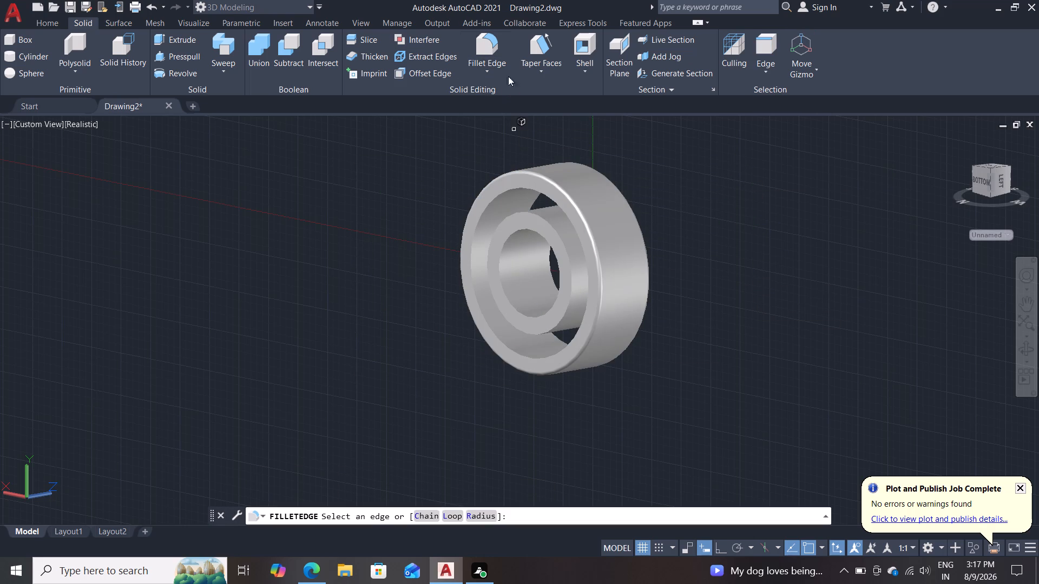
click(491, 38)
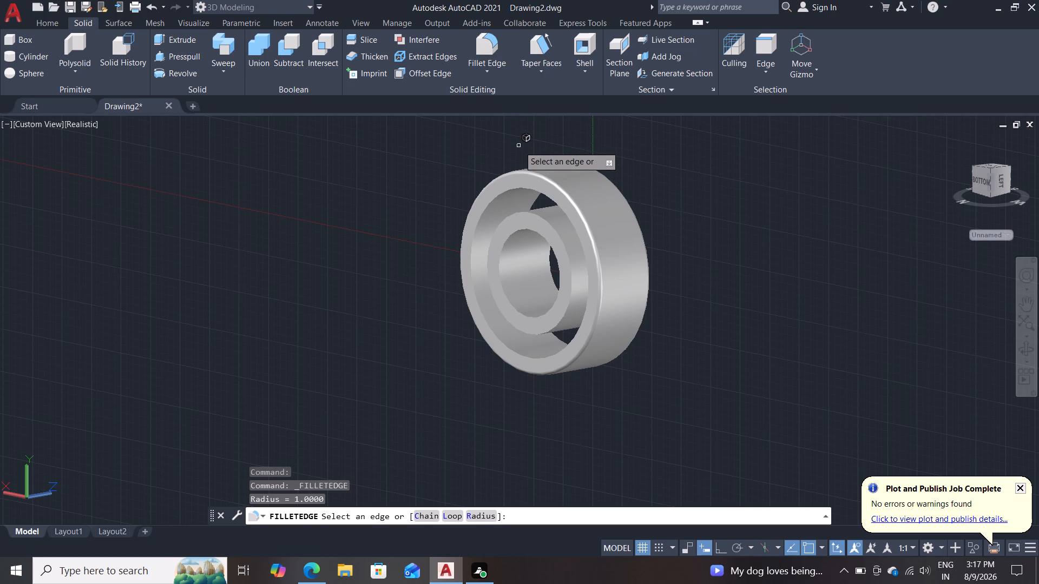
click(502, 224)
shift+middle_drag(731, 231, 670, 285)
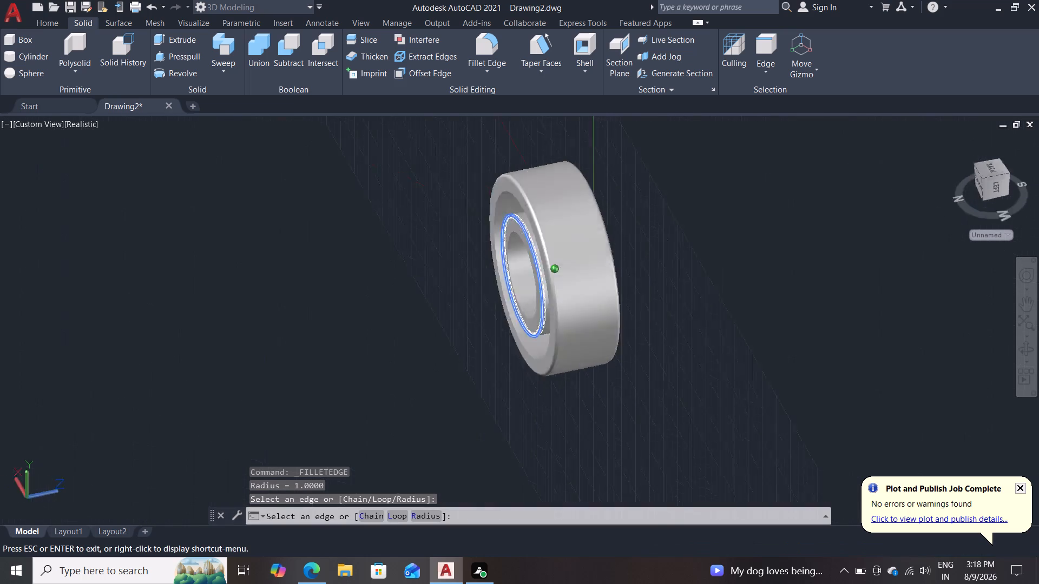
shift+middle_drag(670, 285, 589, 293)
click(568, 257)
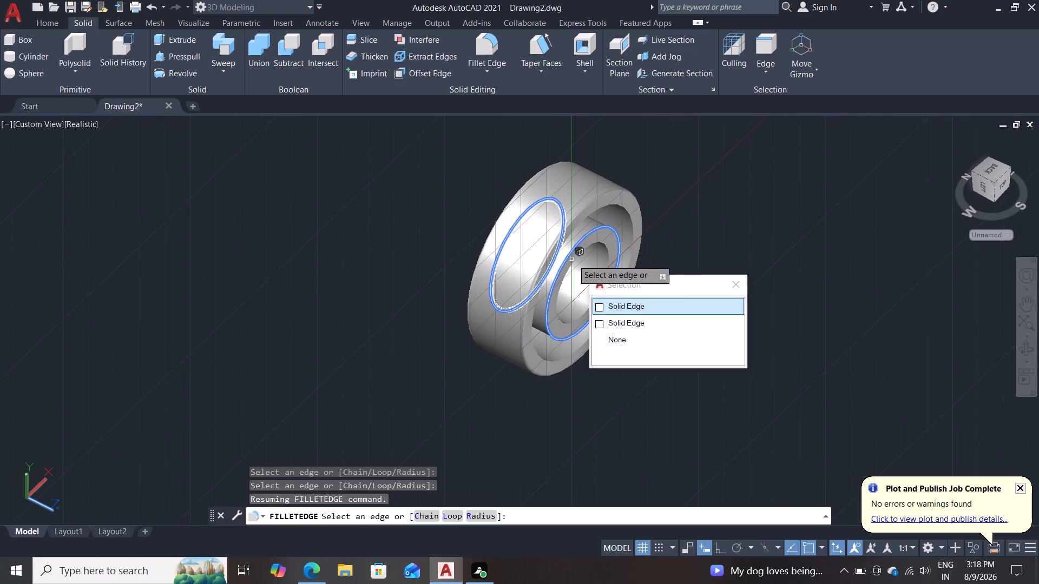
key(Return)
key(Return)
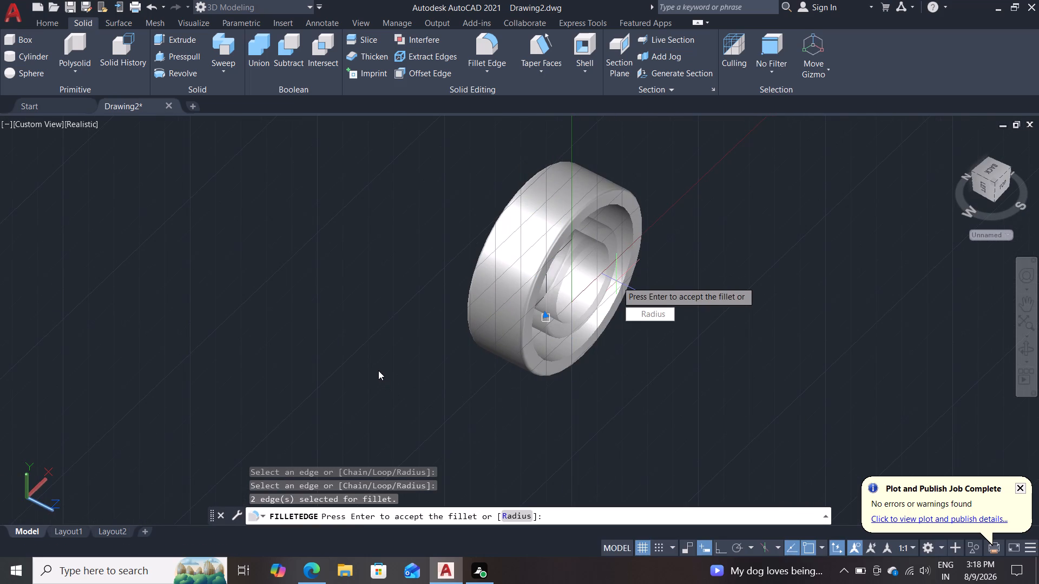
key(Return)
key(Escape)
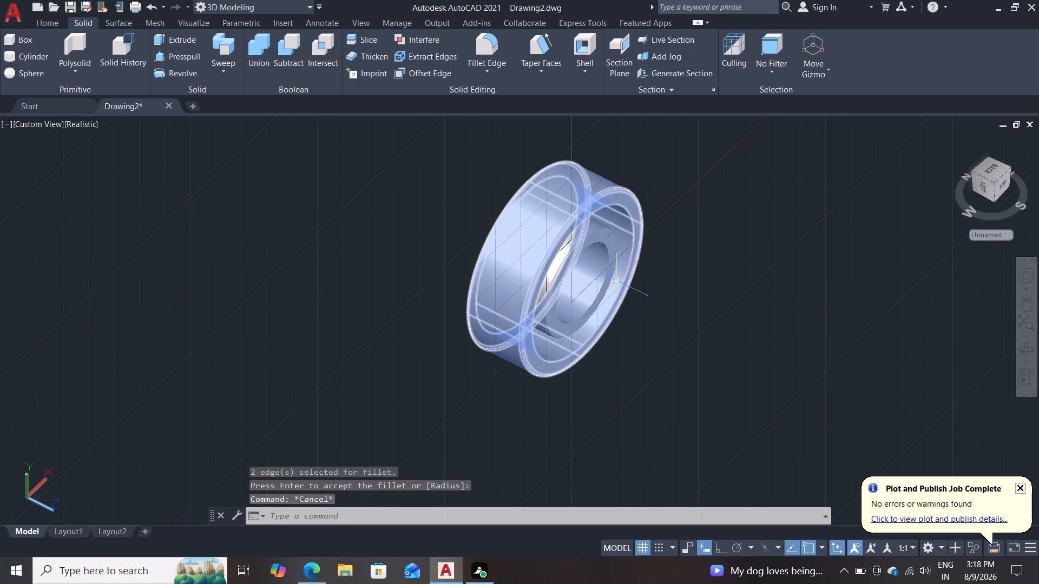
key(Escape)
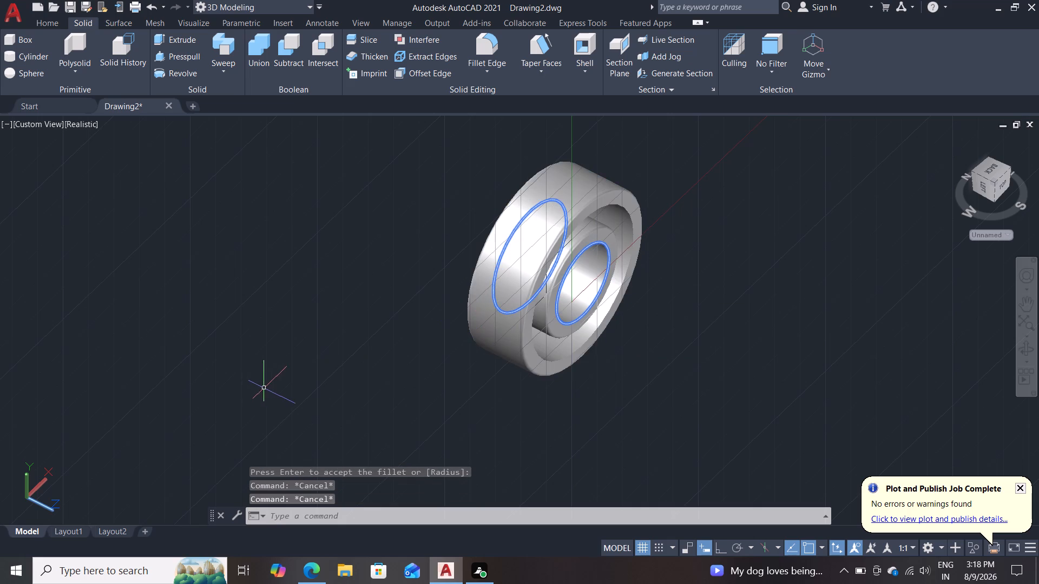
Examine the filleted edges of the inner and outer rings from both sides of the bearing.
shift+middle_drag(266, 389, 507, 397)
scroll(521, 350, up, 2)
scroll(425, 329, down, 2)
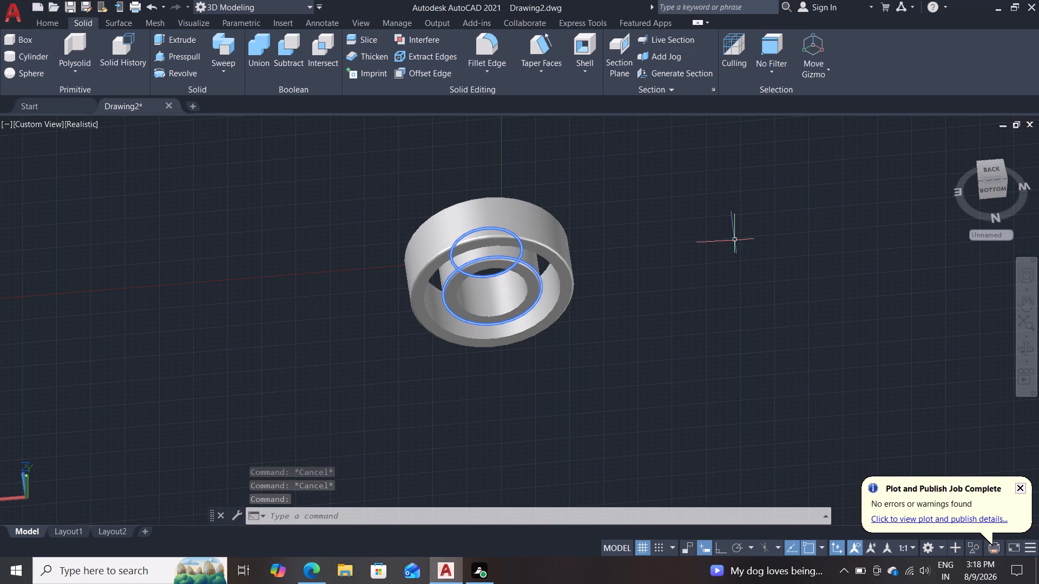
click(670, 180)
click(134, 353)
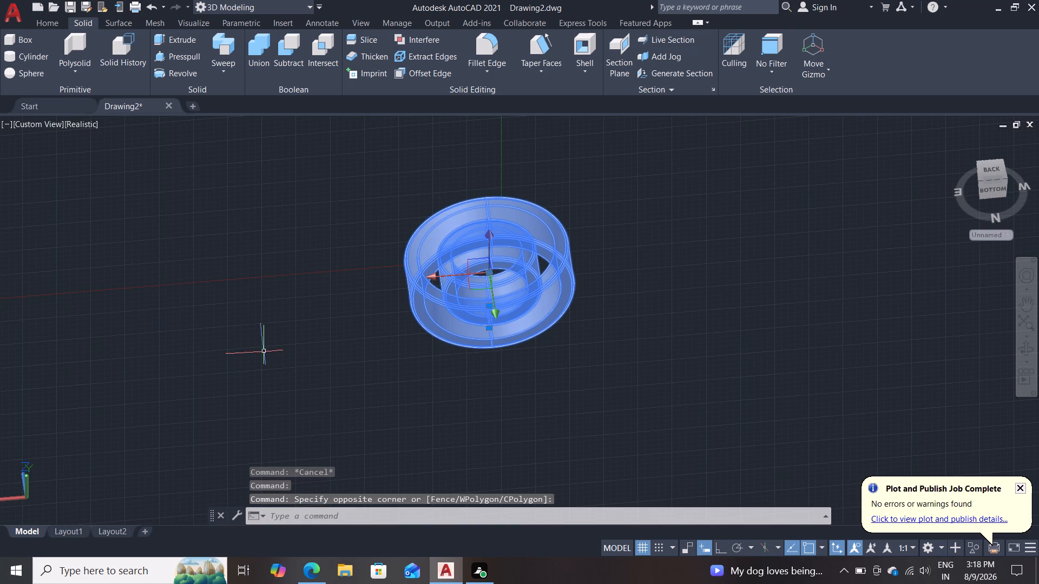
key(Escape)
shift+middle_drag(354, 400, 348, 342)
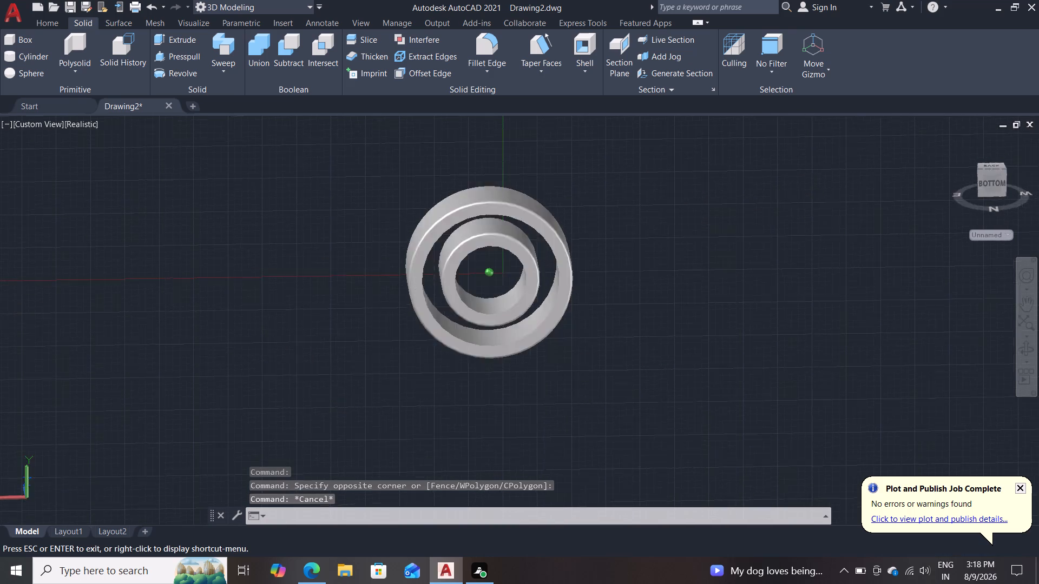
shift+middle_drag(348, 342, 630, 362)
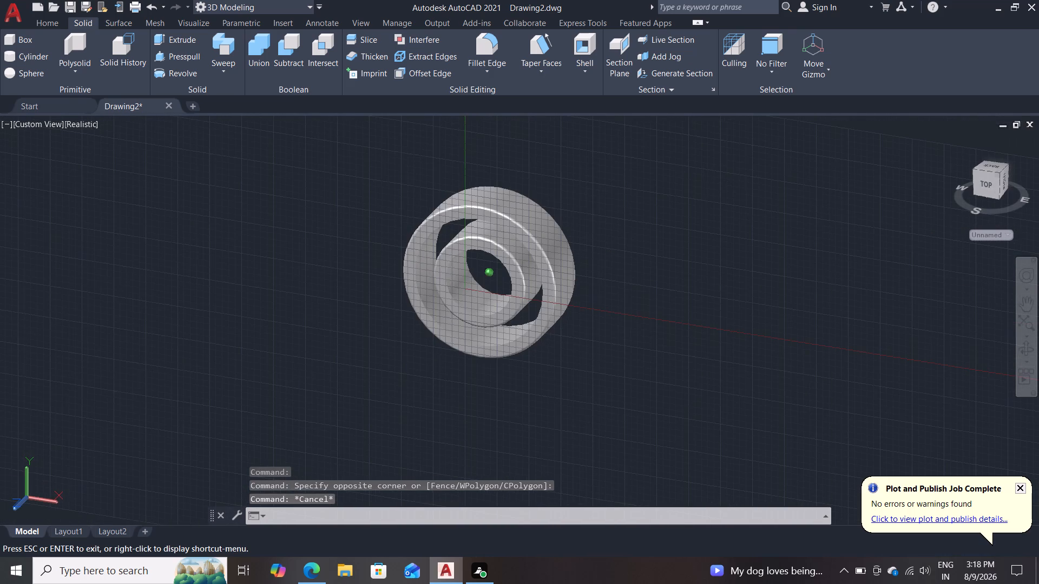
shift+middle_drag(630, 362, 632, 362)
scroll(623, 320, up, 2)
middle_drag(597, 242, 609, 346)
shift+middle_drag(611, 331, 397, 322)
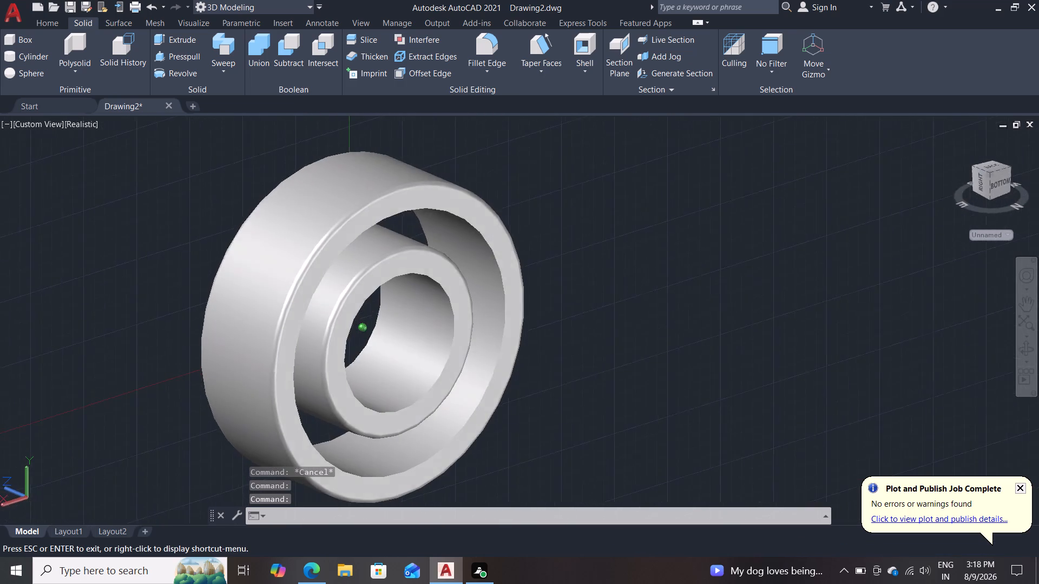
shift+middle_drag(397, 322, 386, 321)
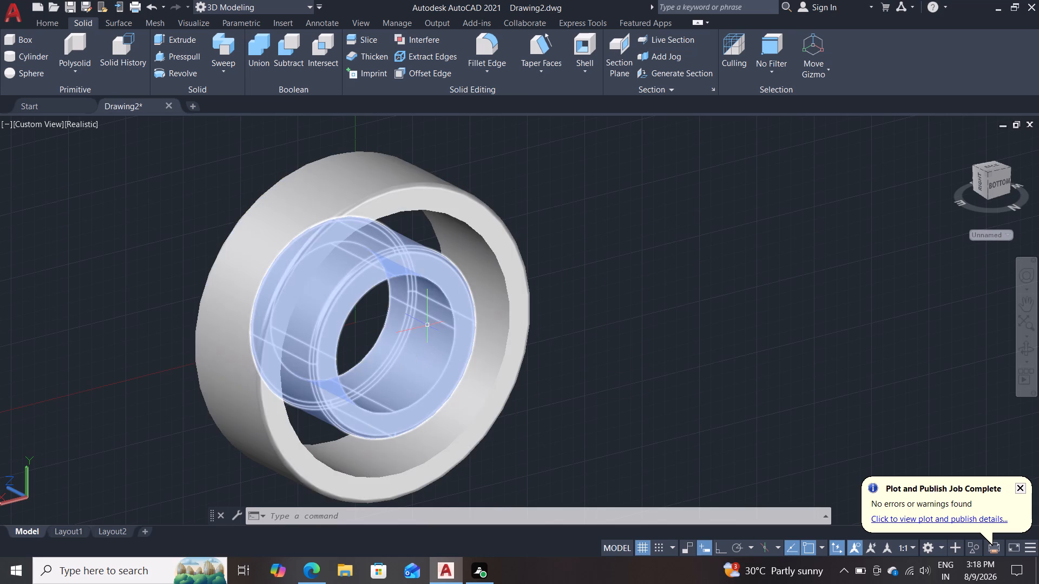
Show the model in the 2D Wireframe visual style from the Front view.
click(38, 26)
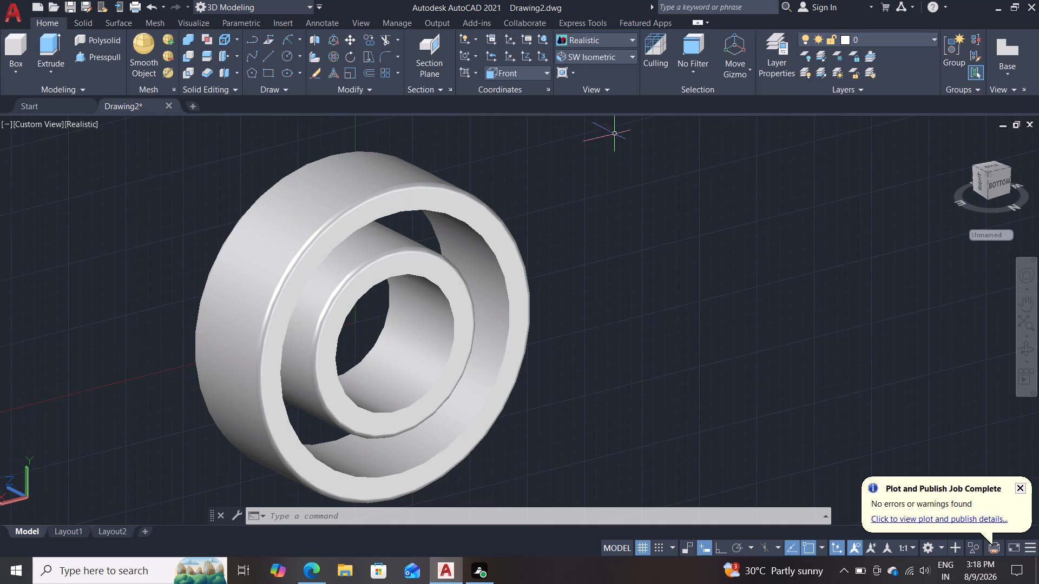
click(607, 39)
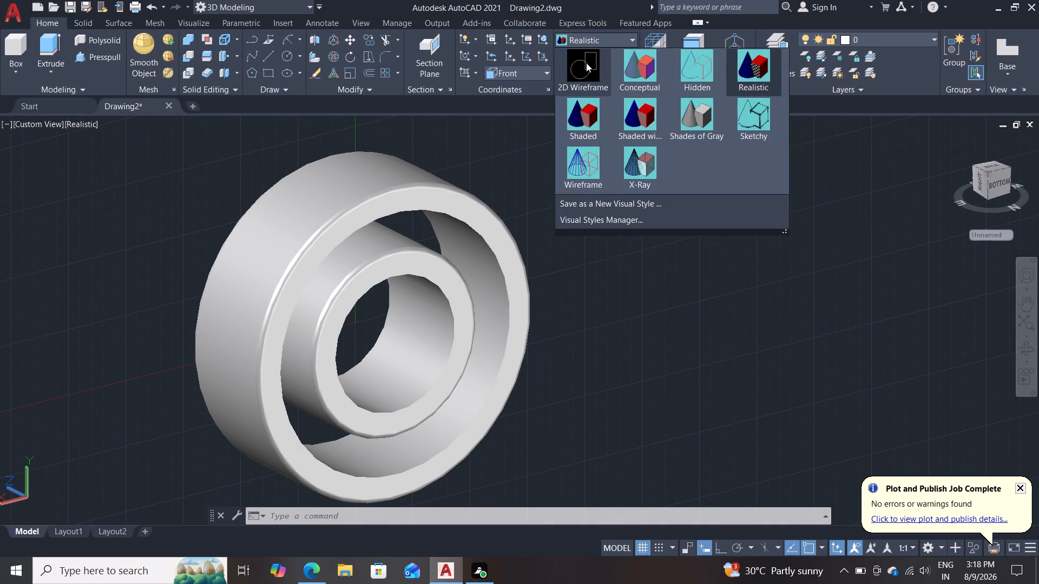
click(586, 63)
click(30, 117)
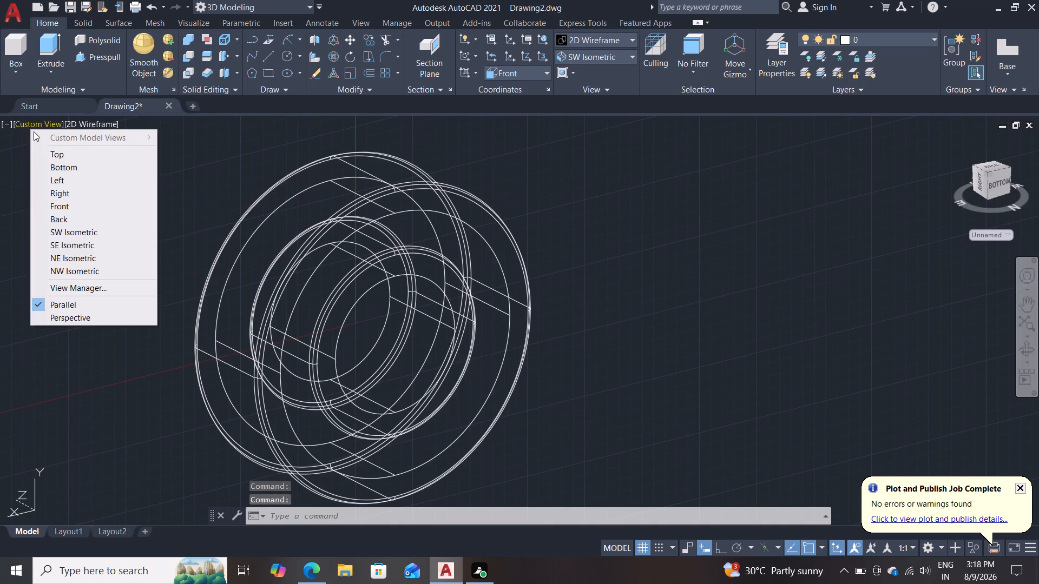
click(61, 209)
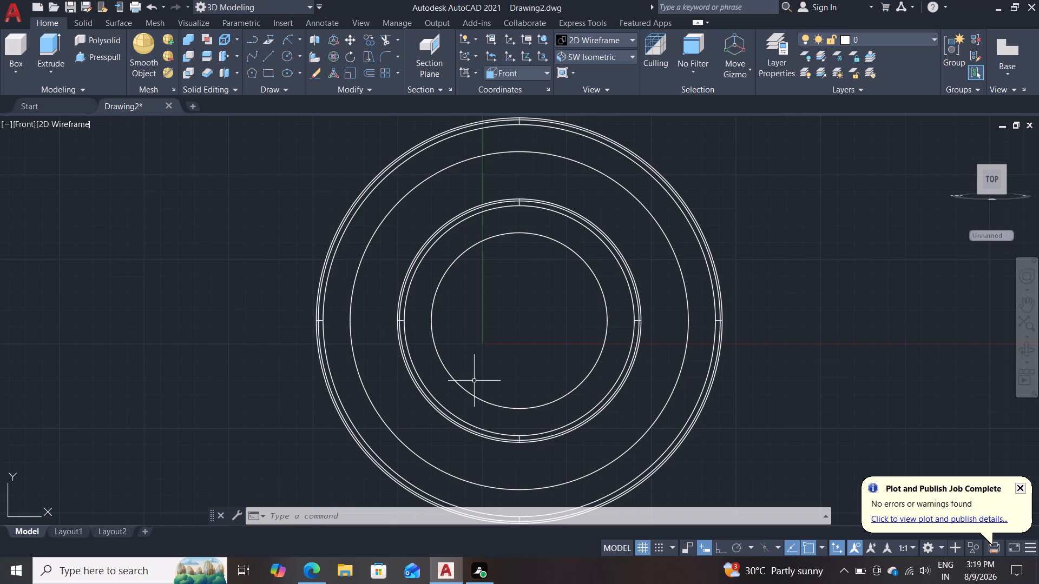
Draw a circle of radius 21.5 centred on the common centre of the bearing rings.
scroll(504, 391, down, 1)
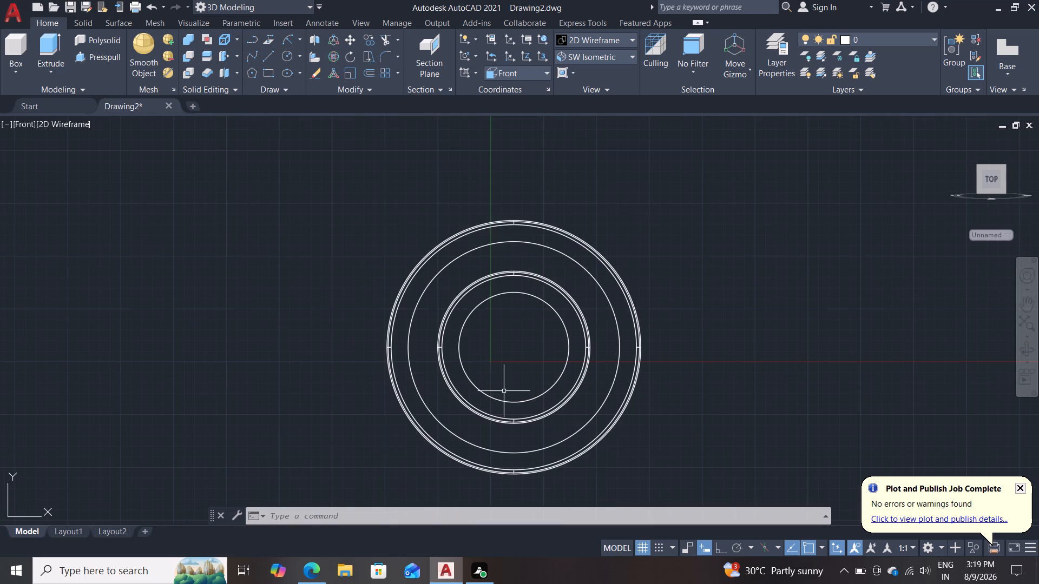
key(c)
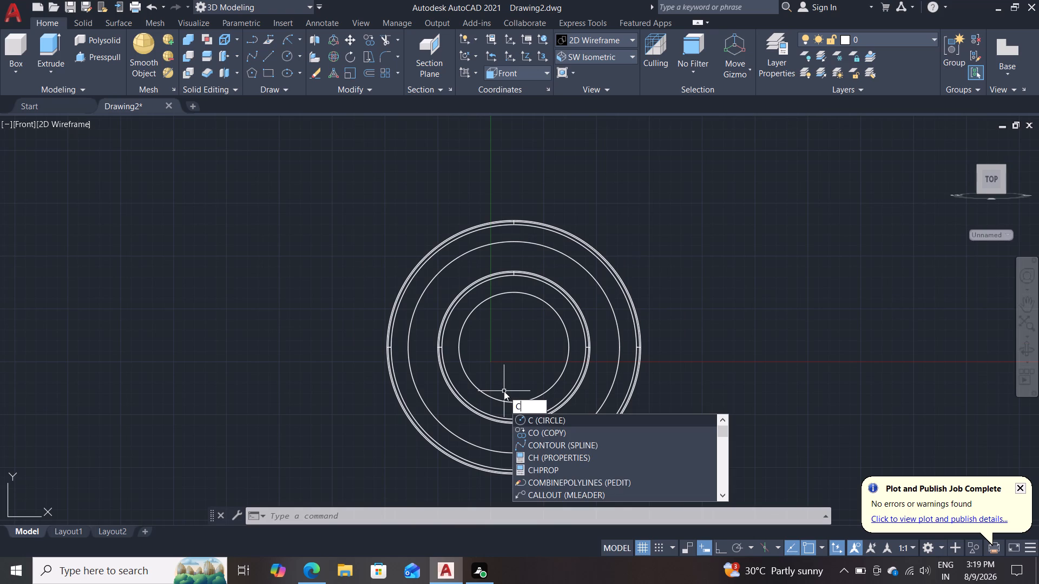
key(Return)
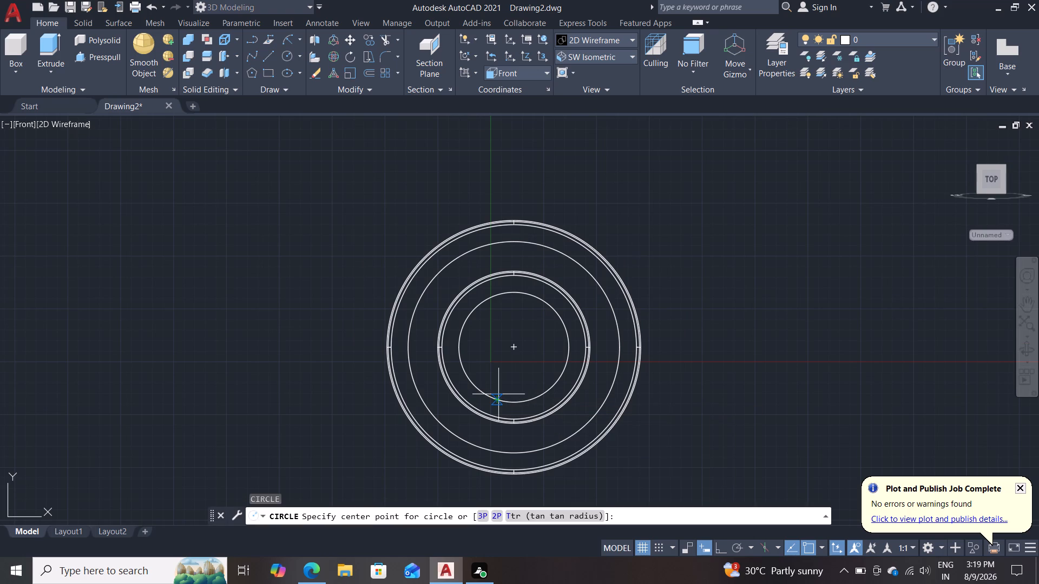
click(514, 347)
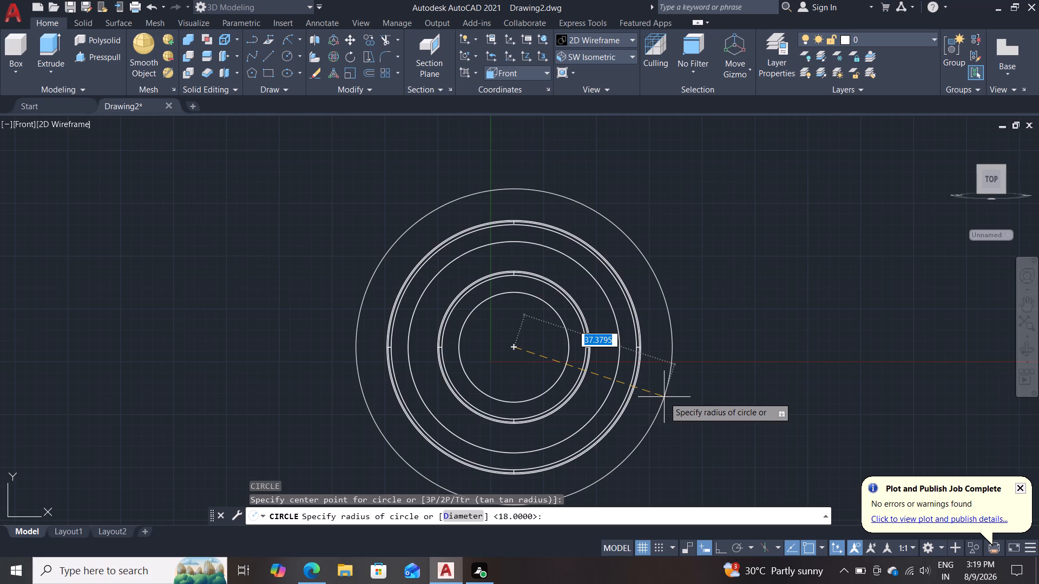
text(21.5)
key(Return)
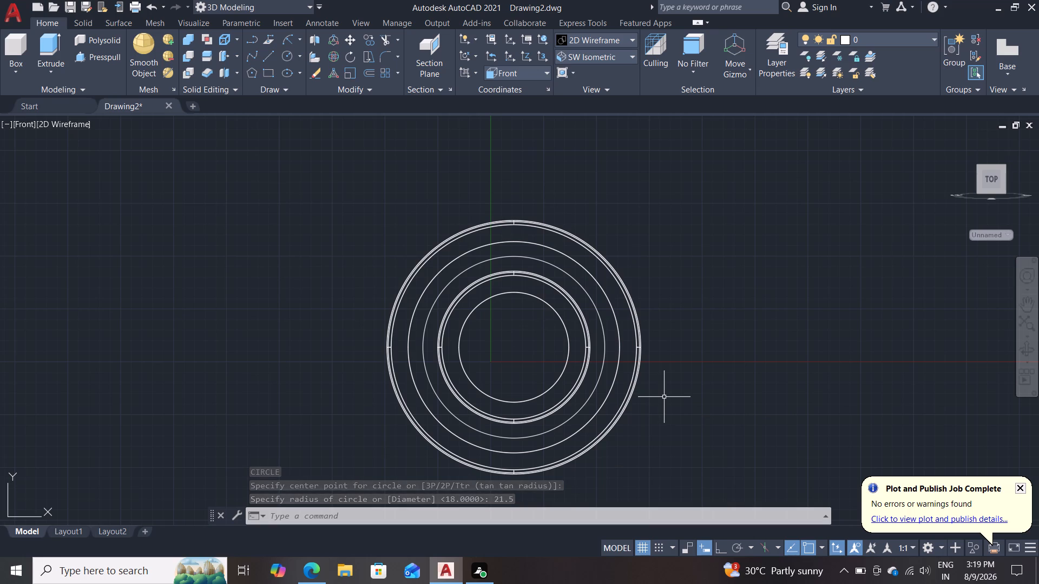
Draw a circle of radius 5.5 in the empty space outside the bearing as a sweep profile.
key(c)
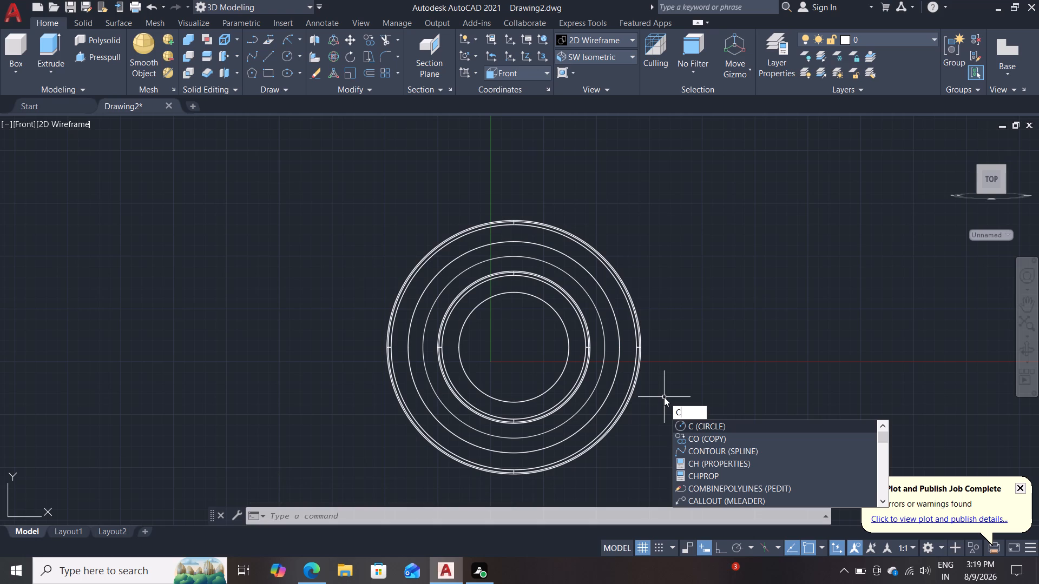
key(Return)
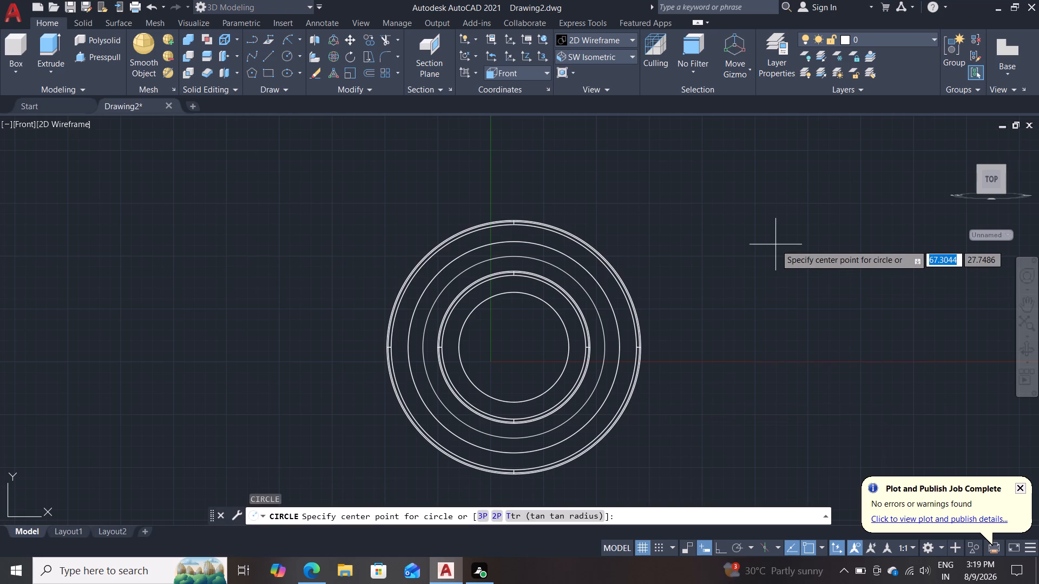
click(788, 210)
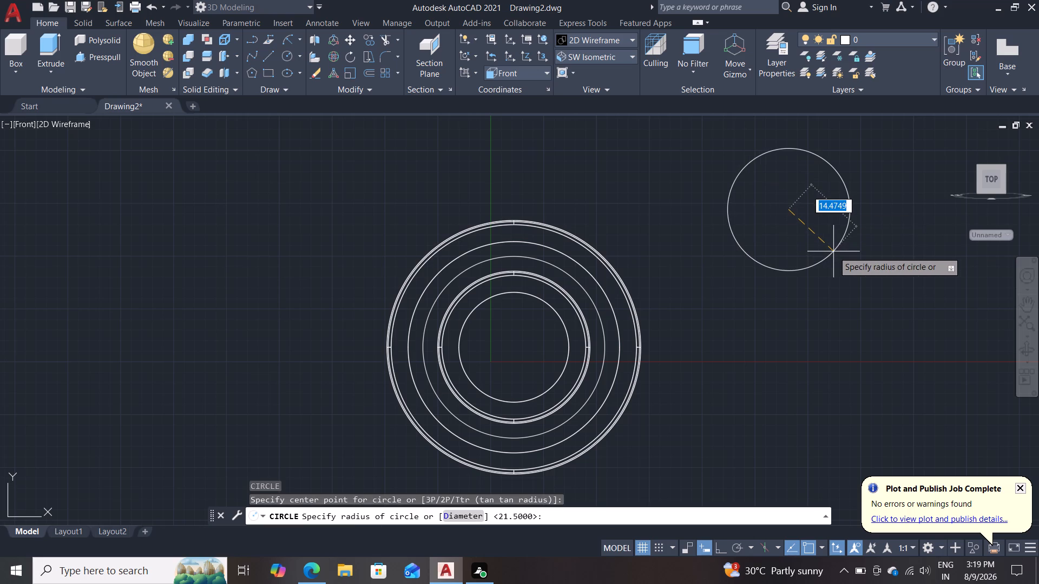
key(2)
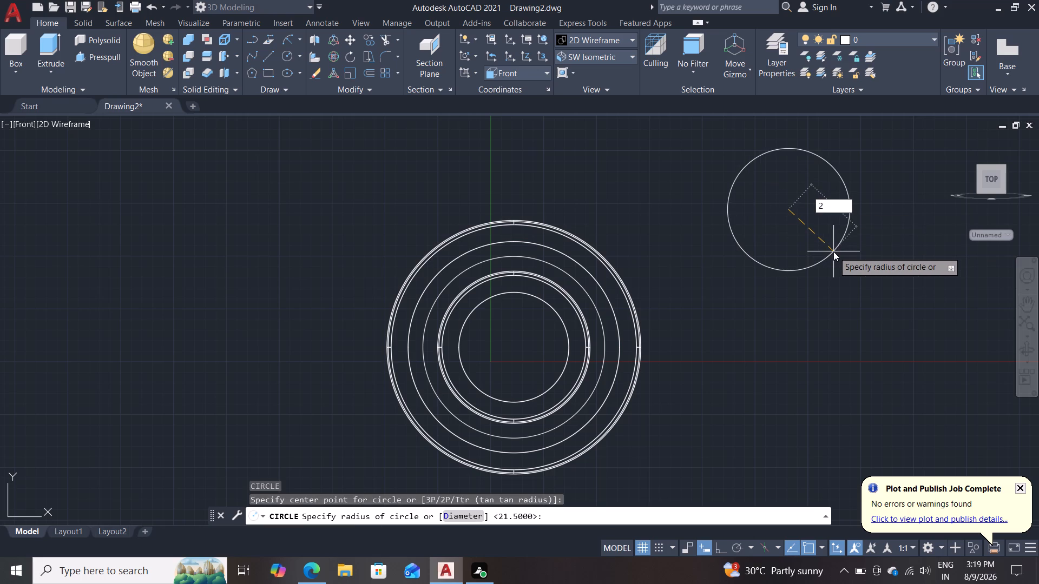
key(BackSpace)
text(5.5)
key(Return)
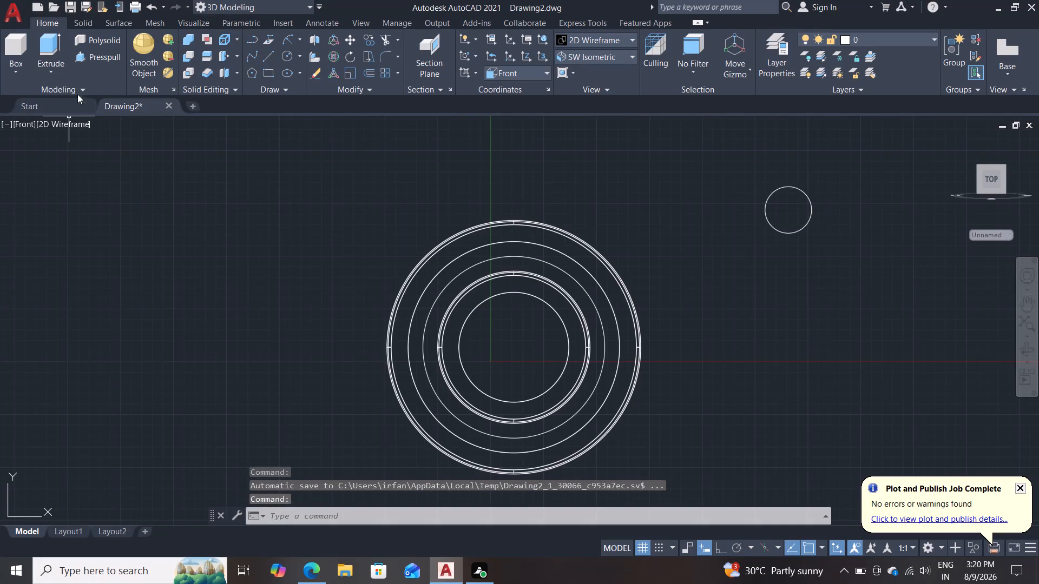
Sweep the radius 5.5 circle as a solid along the radius 21.5 circle between the bearing rings.
click(56, 74)
click(57, 168)
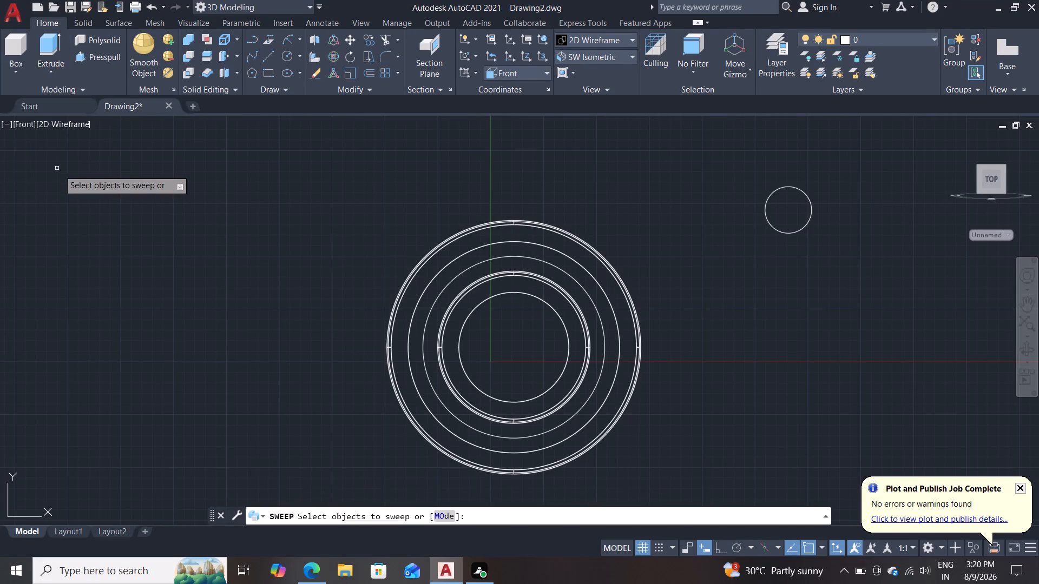
click(792, 187)
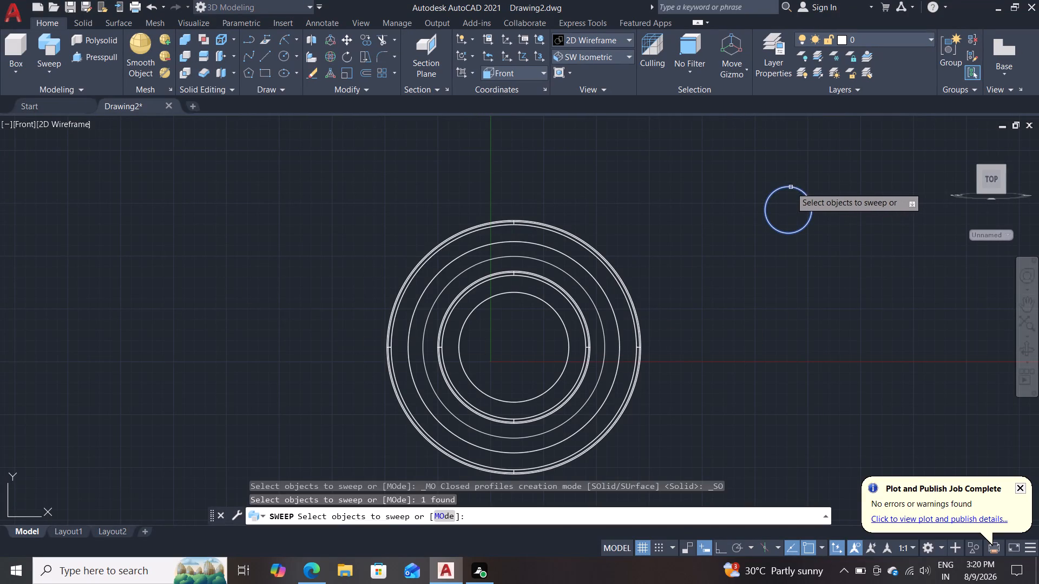
key(Return)
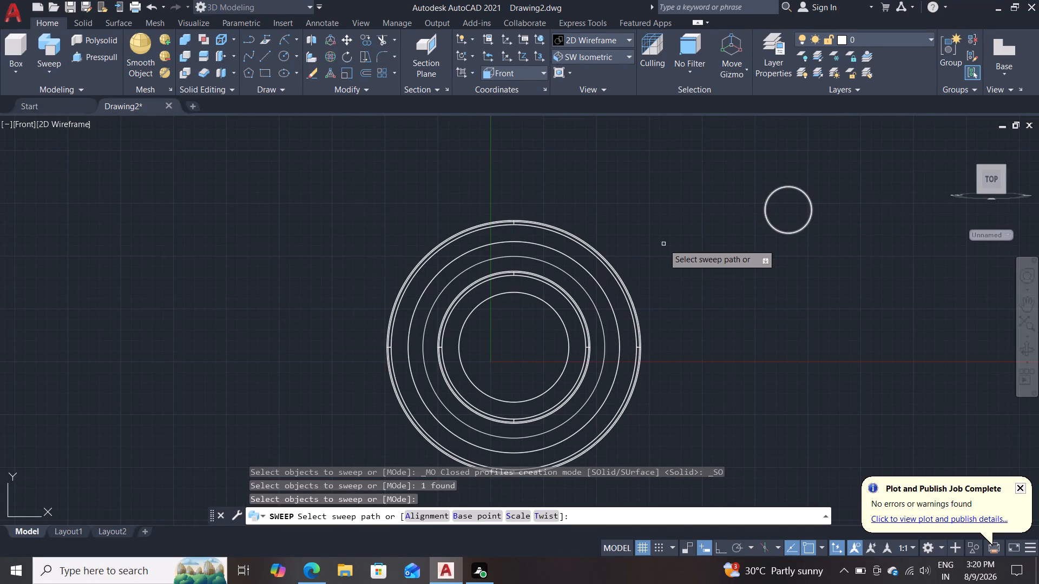
click(573, 279)
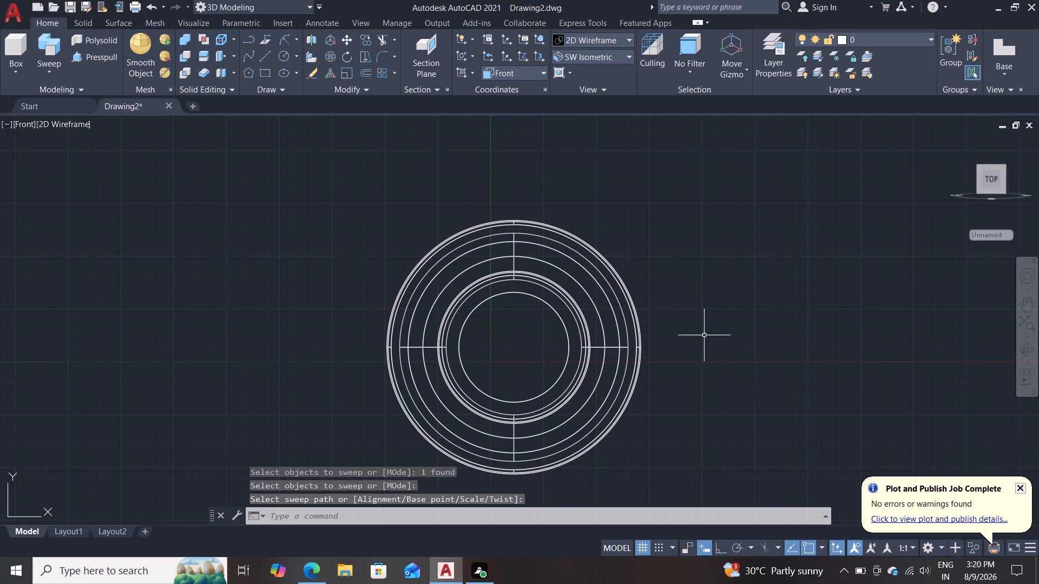
Examine the swept ring between the bearing rings from several angles in the Shades of Gray visual style.
shift+middle_drag(701, 333, 795, 366)
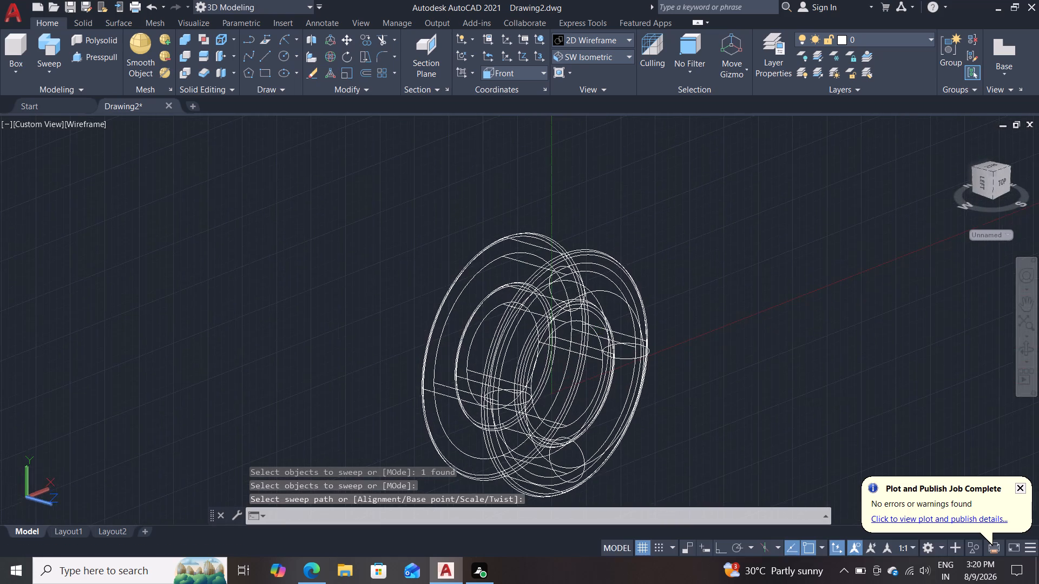
scroll(772, 352, up, 1)
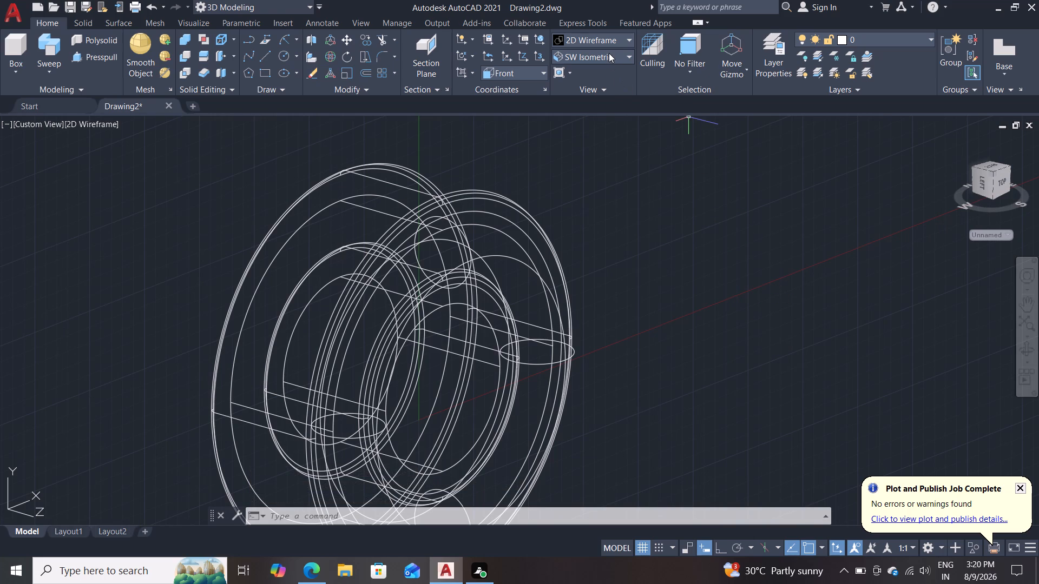
click(618, 39)
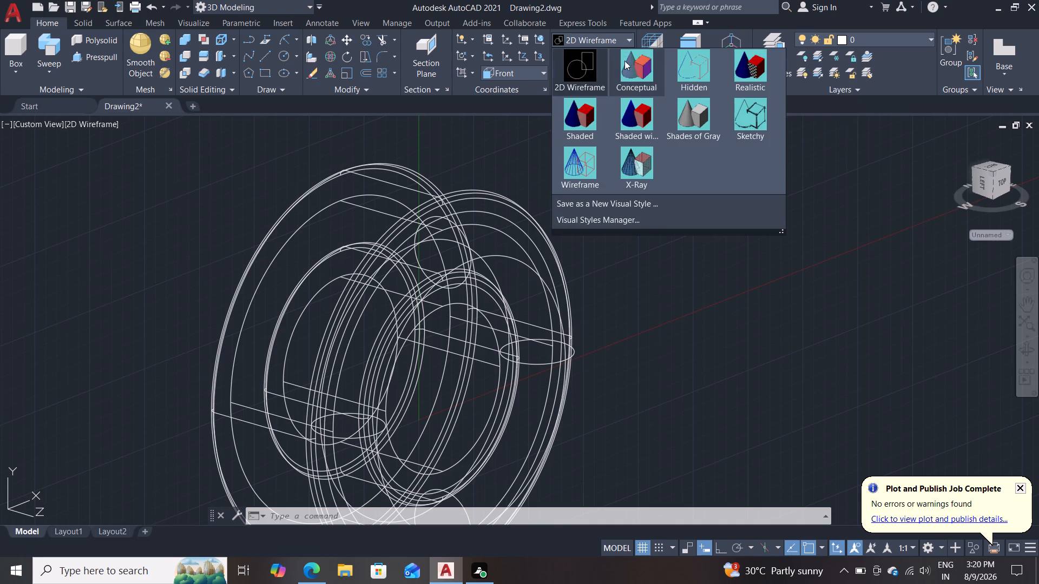
click(682, 118)
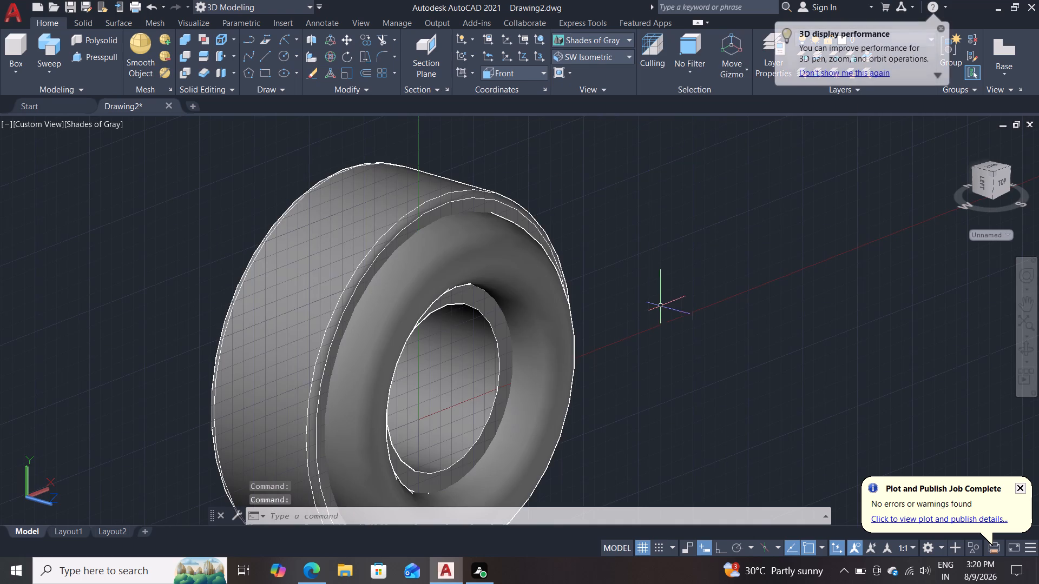
shift+middle_drag(656, 315, 529, 287)
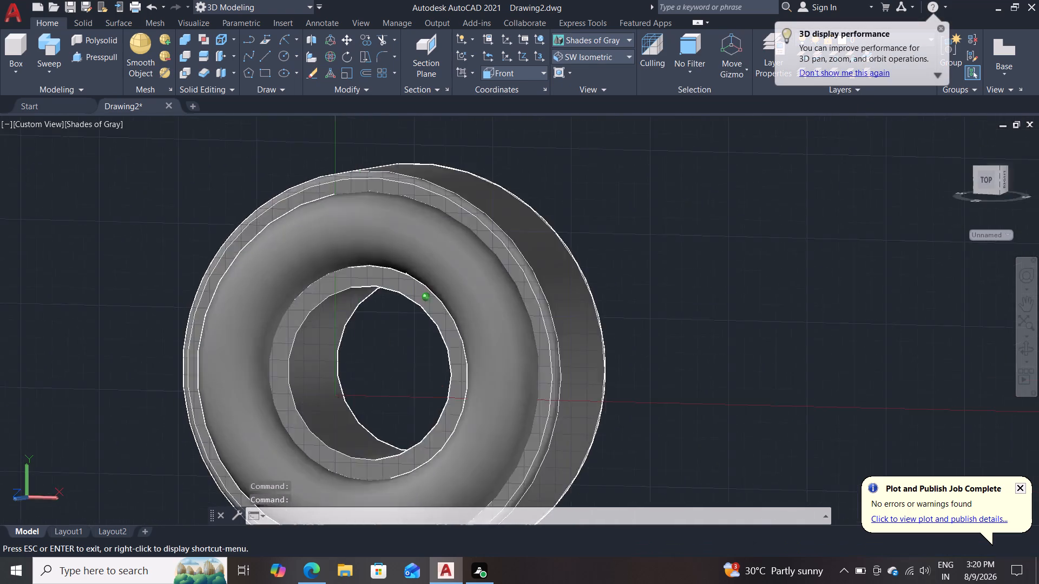
shift+middle_drag(529, 287, 654, 248)
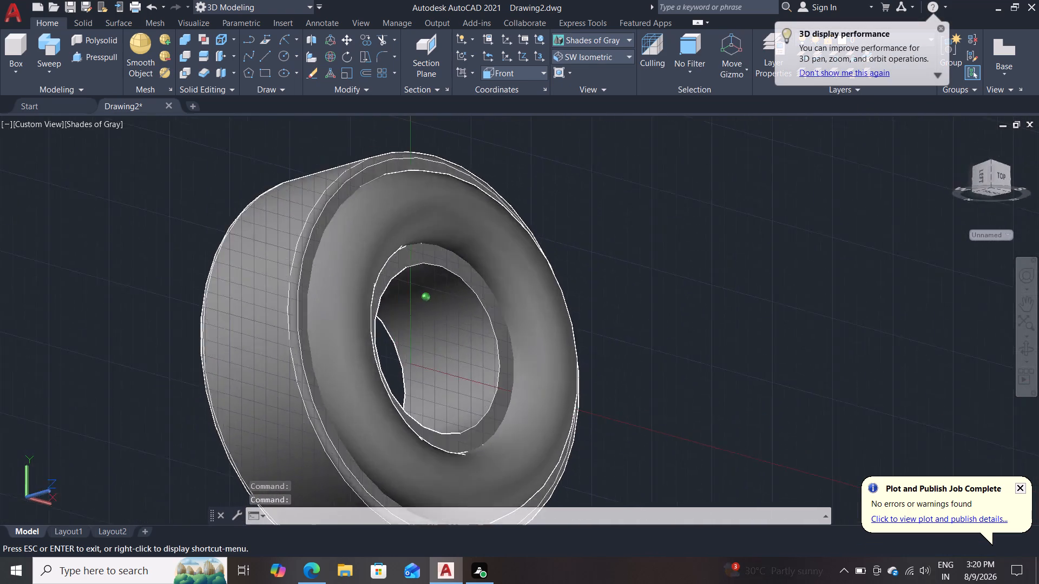
shift+middle_drag(654, 248, 662, 240)
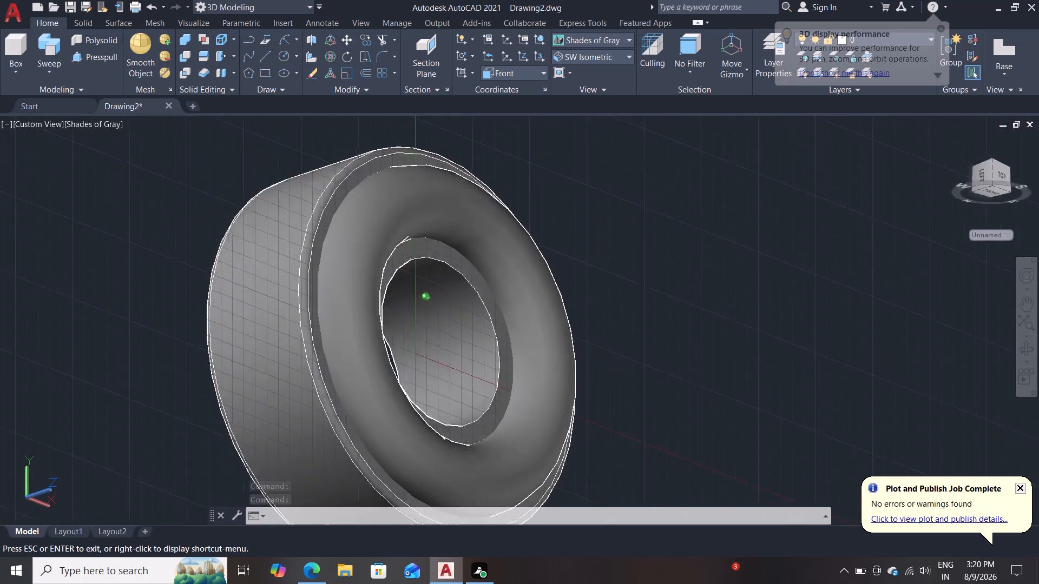
shift+middle_drag(662, 240, 557, 234)
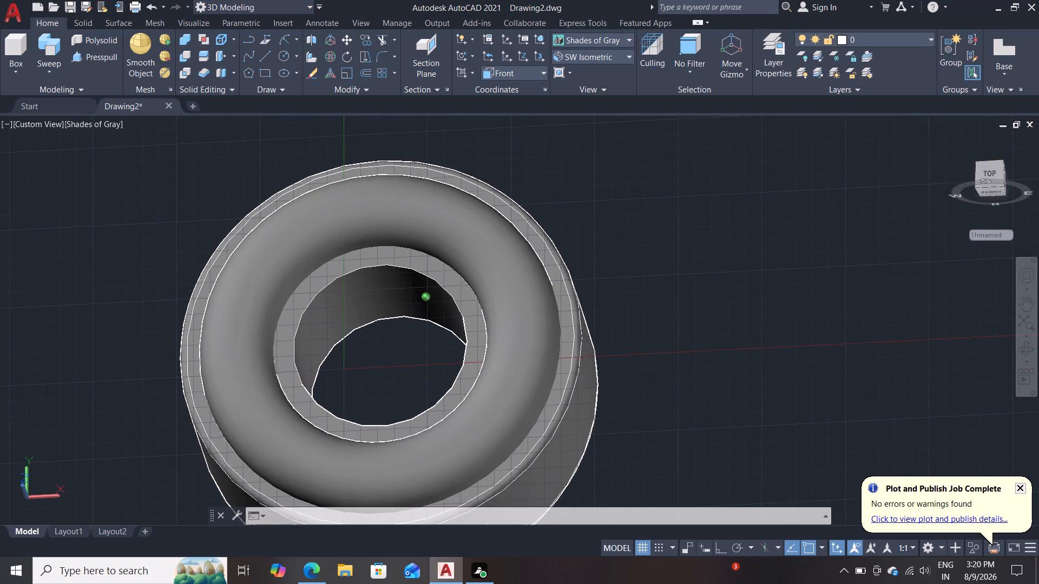
scroll(600, 230, down, 1)
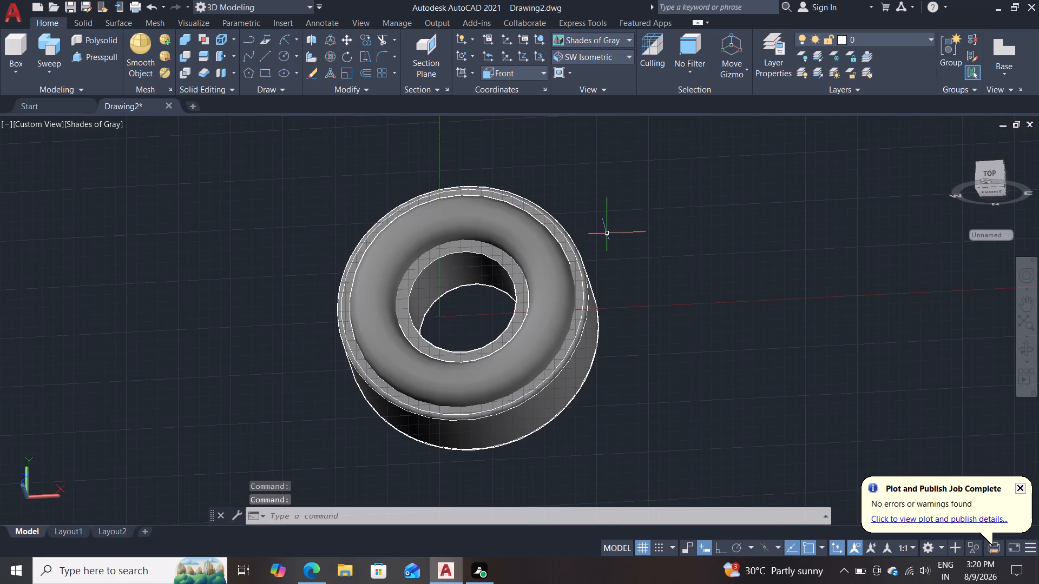
shift+middle_drag(619, 200, 646, 291)
scroll(646, 291, up, 1)
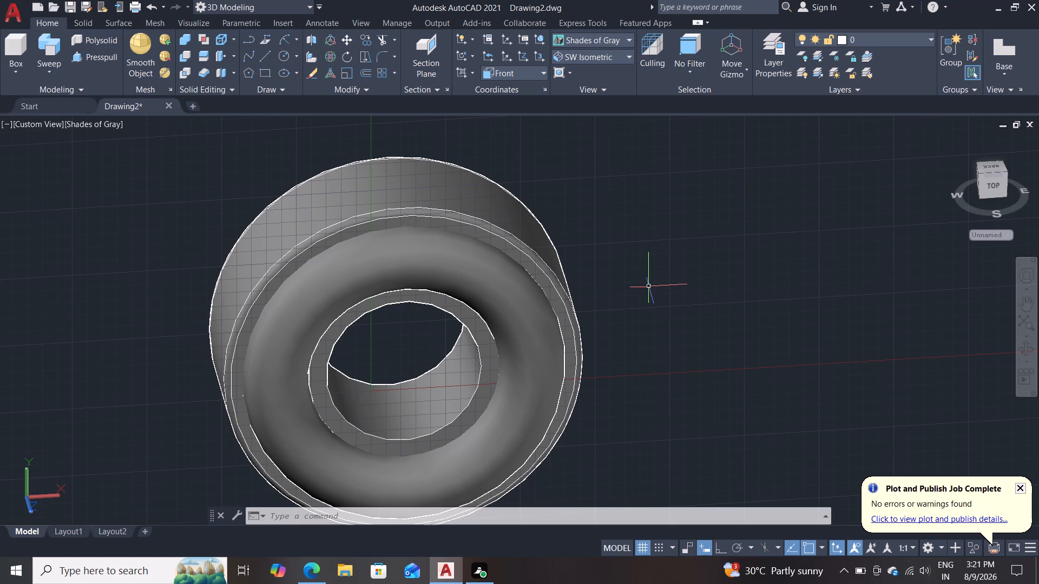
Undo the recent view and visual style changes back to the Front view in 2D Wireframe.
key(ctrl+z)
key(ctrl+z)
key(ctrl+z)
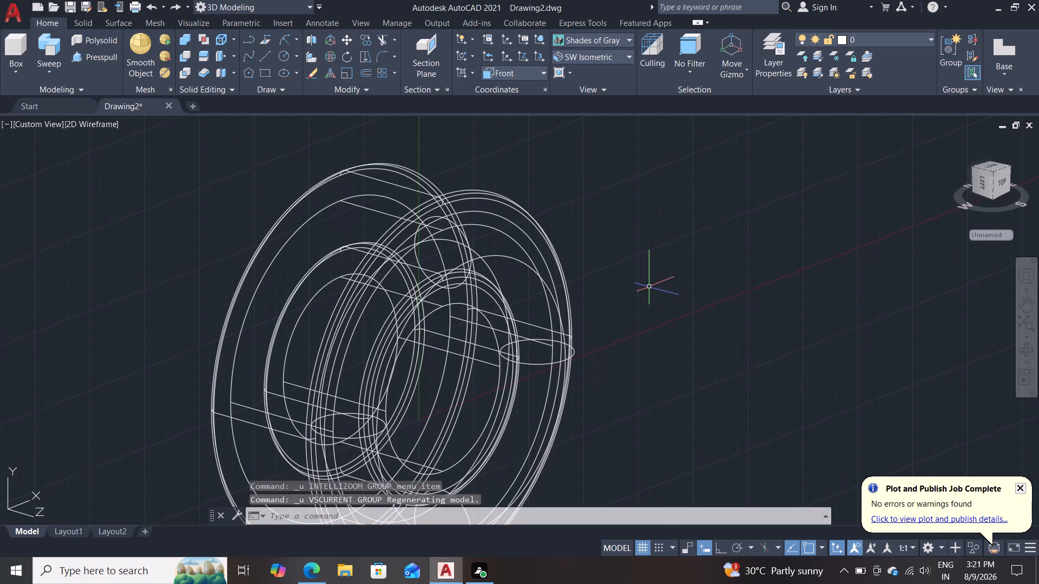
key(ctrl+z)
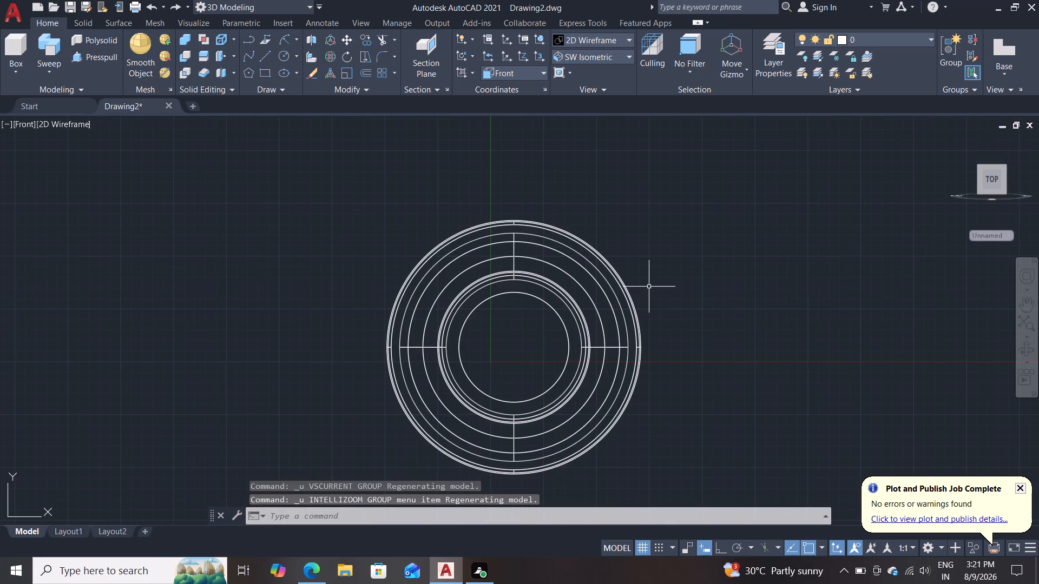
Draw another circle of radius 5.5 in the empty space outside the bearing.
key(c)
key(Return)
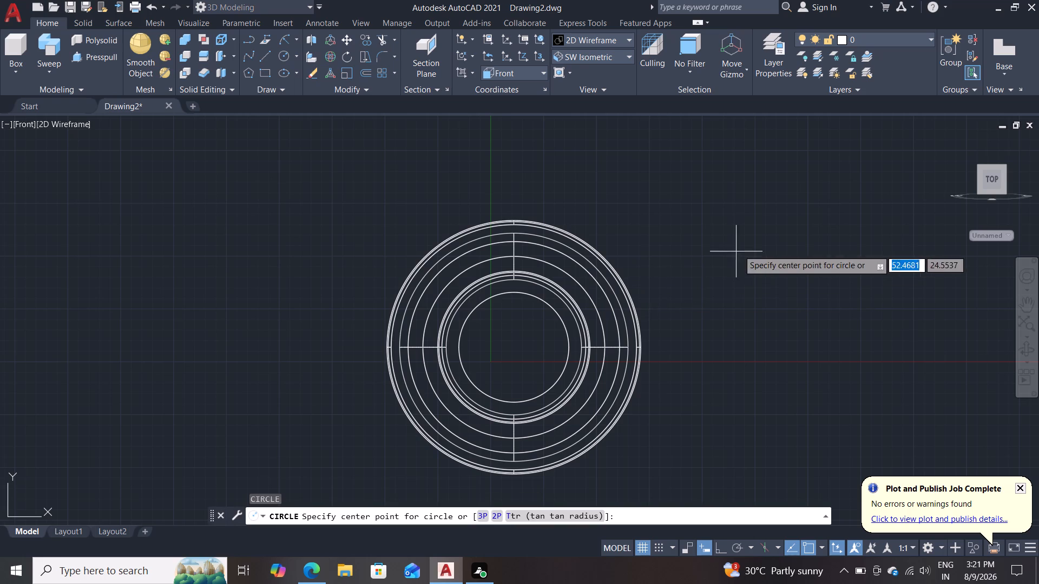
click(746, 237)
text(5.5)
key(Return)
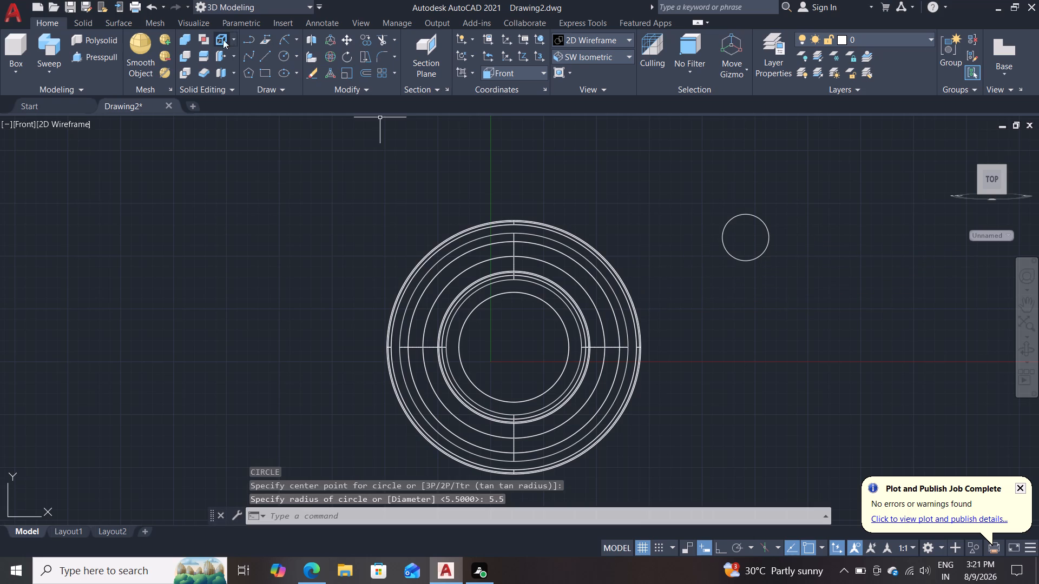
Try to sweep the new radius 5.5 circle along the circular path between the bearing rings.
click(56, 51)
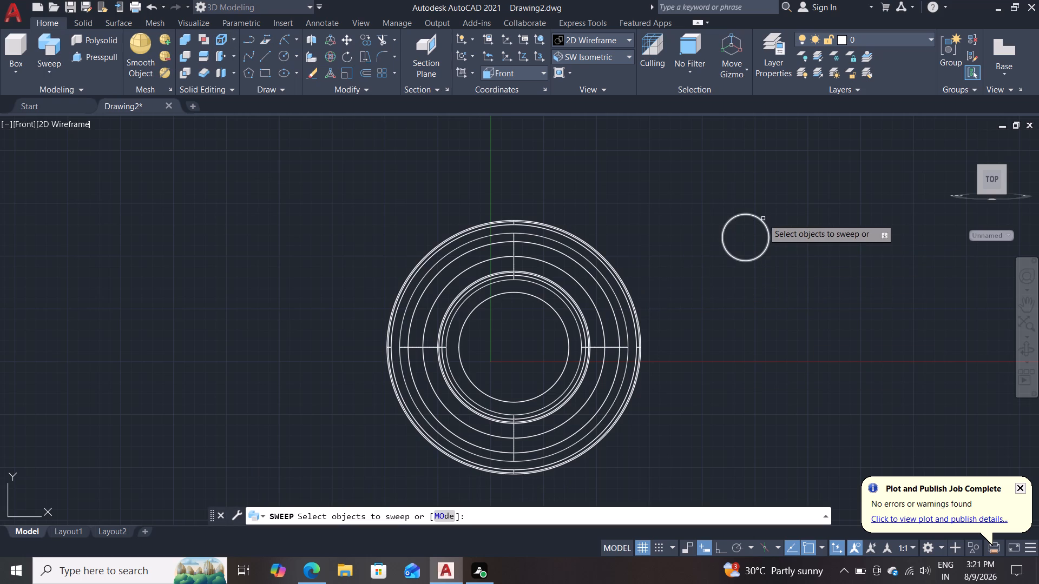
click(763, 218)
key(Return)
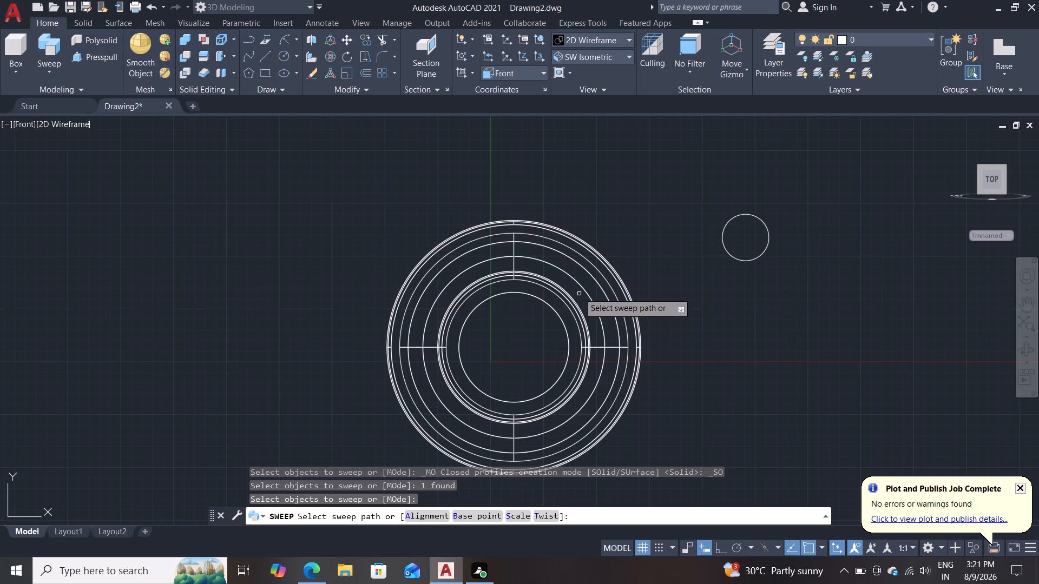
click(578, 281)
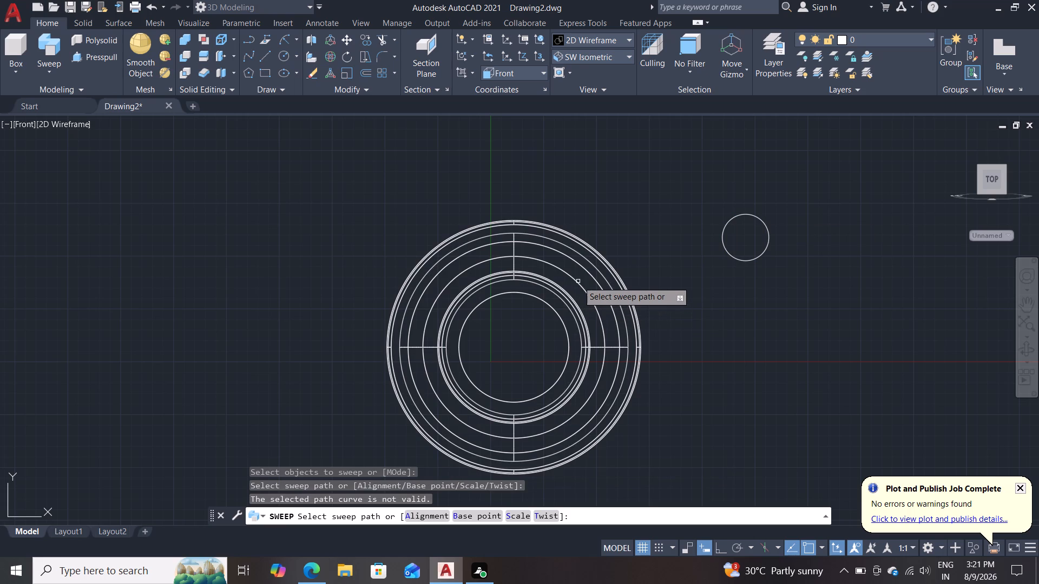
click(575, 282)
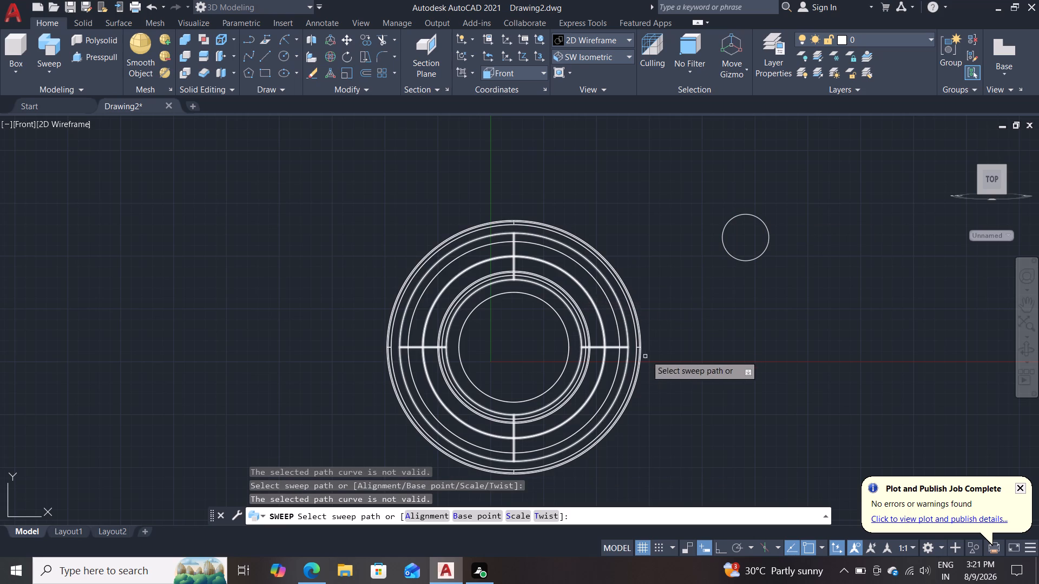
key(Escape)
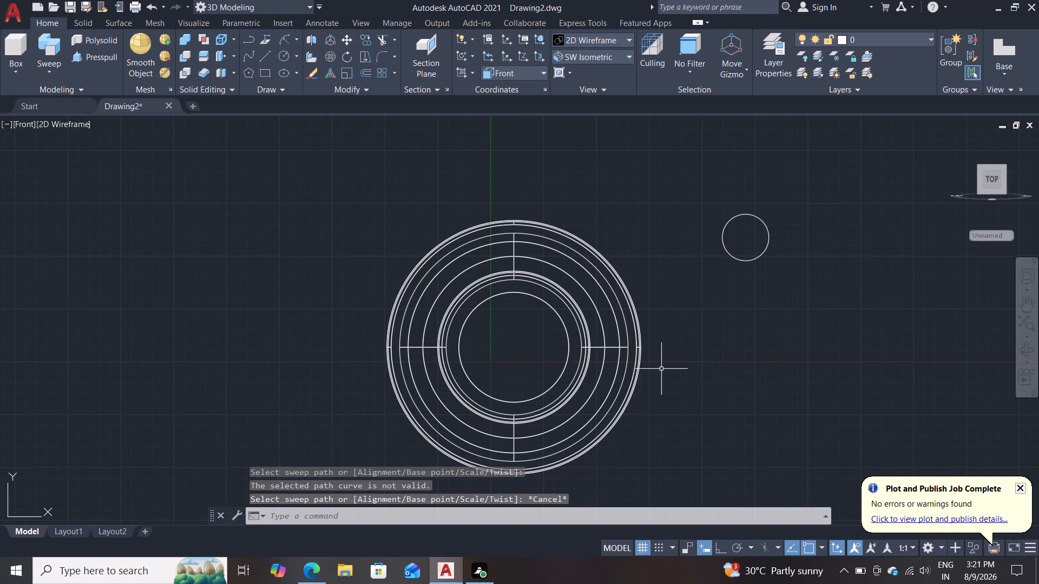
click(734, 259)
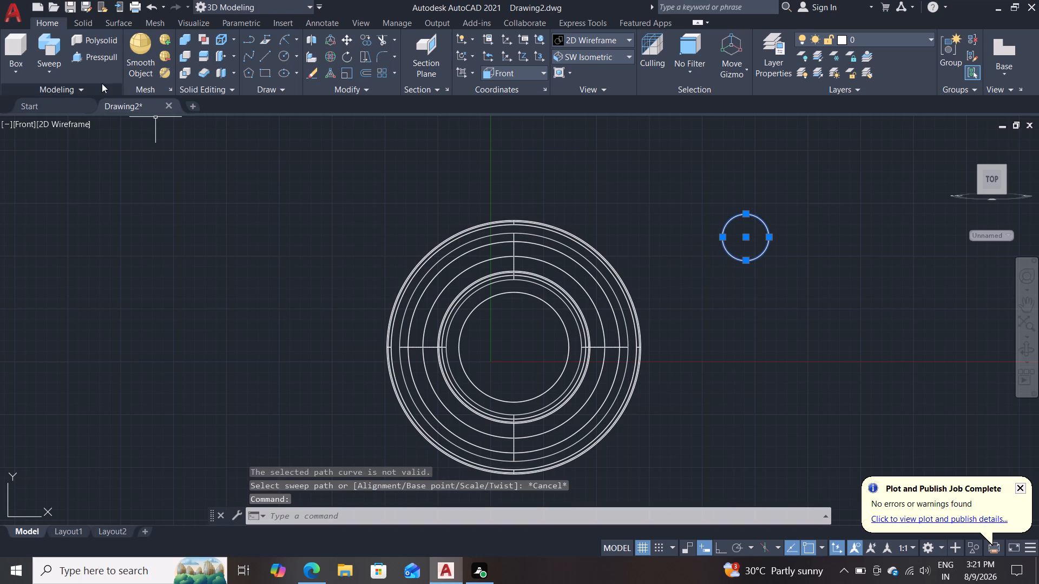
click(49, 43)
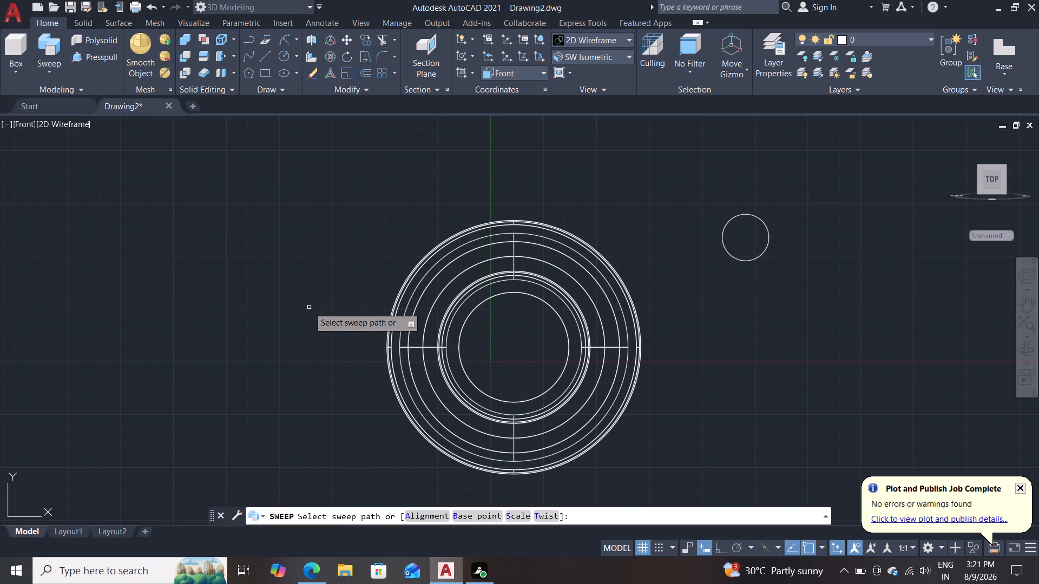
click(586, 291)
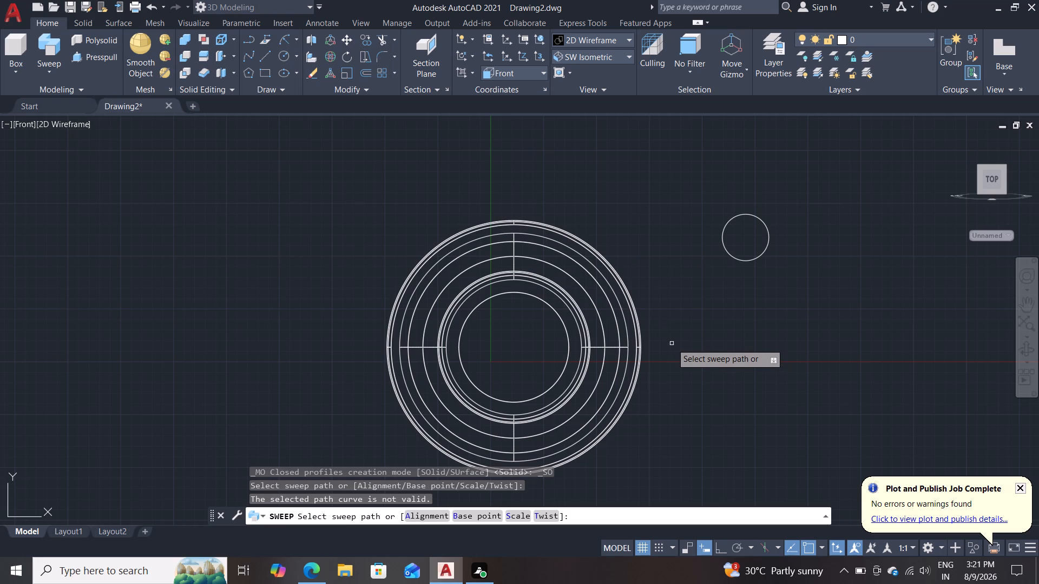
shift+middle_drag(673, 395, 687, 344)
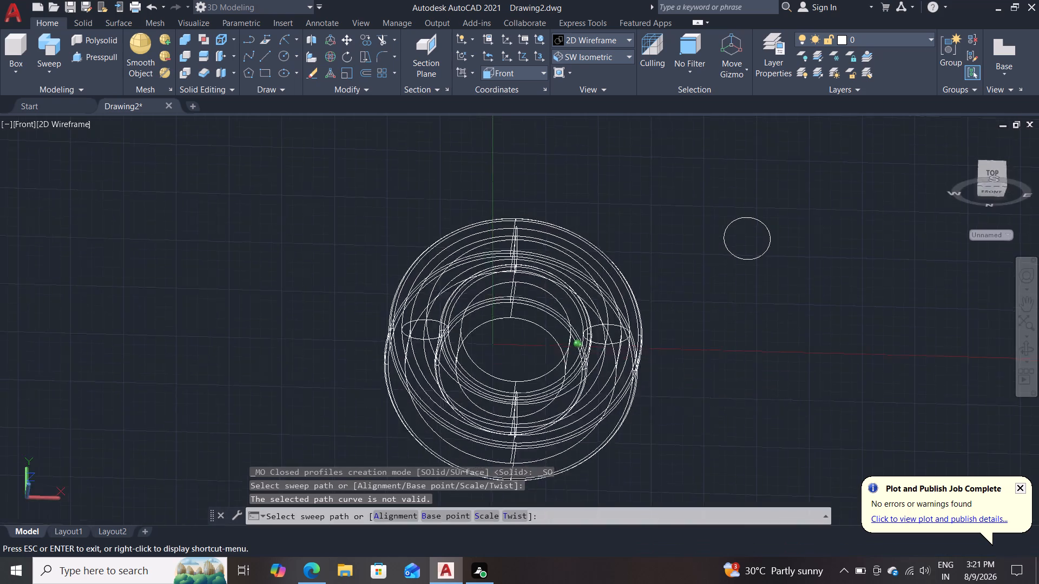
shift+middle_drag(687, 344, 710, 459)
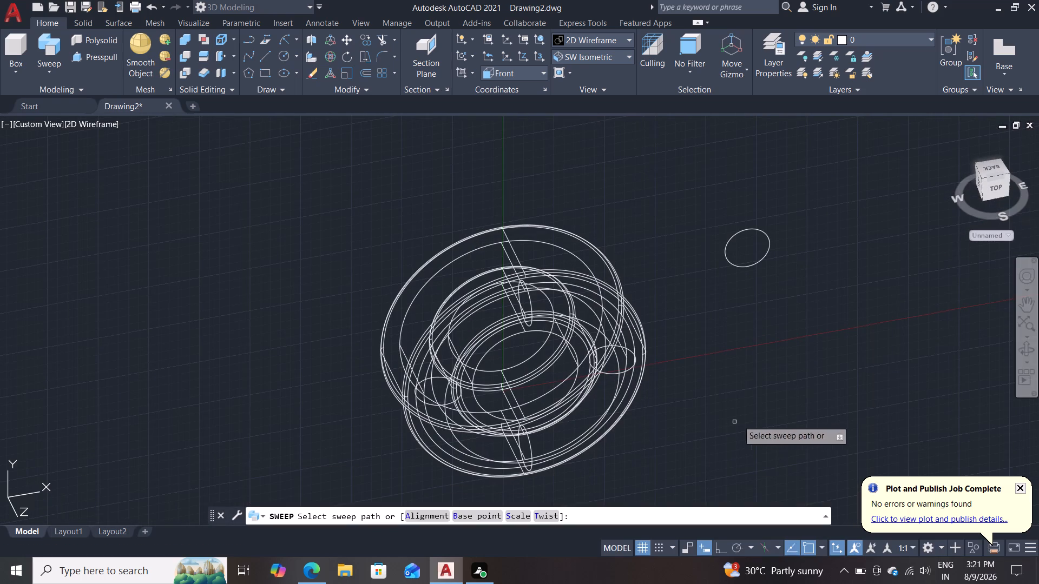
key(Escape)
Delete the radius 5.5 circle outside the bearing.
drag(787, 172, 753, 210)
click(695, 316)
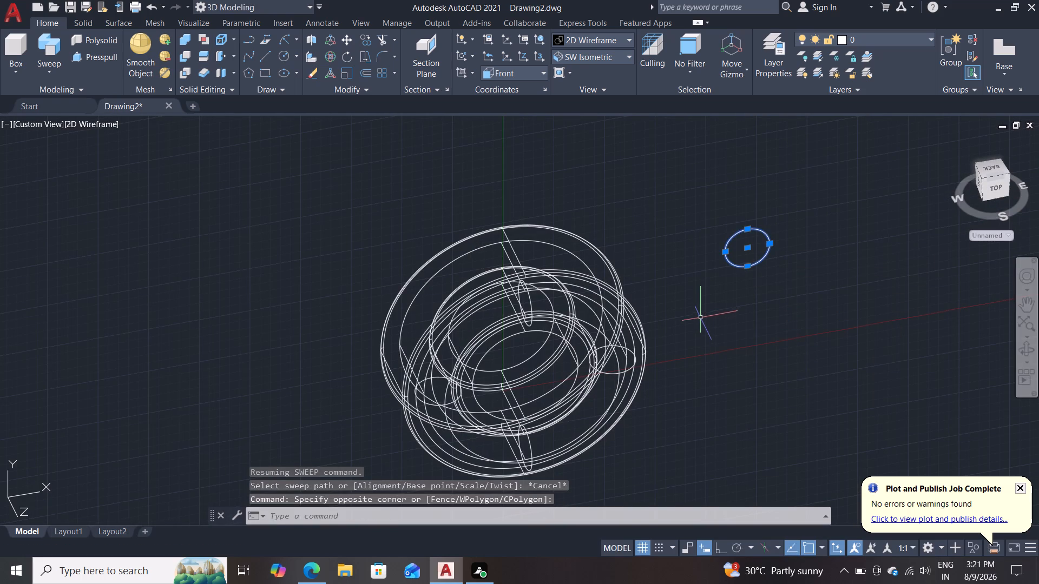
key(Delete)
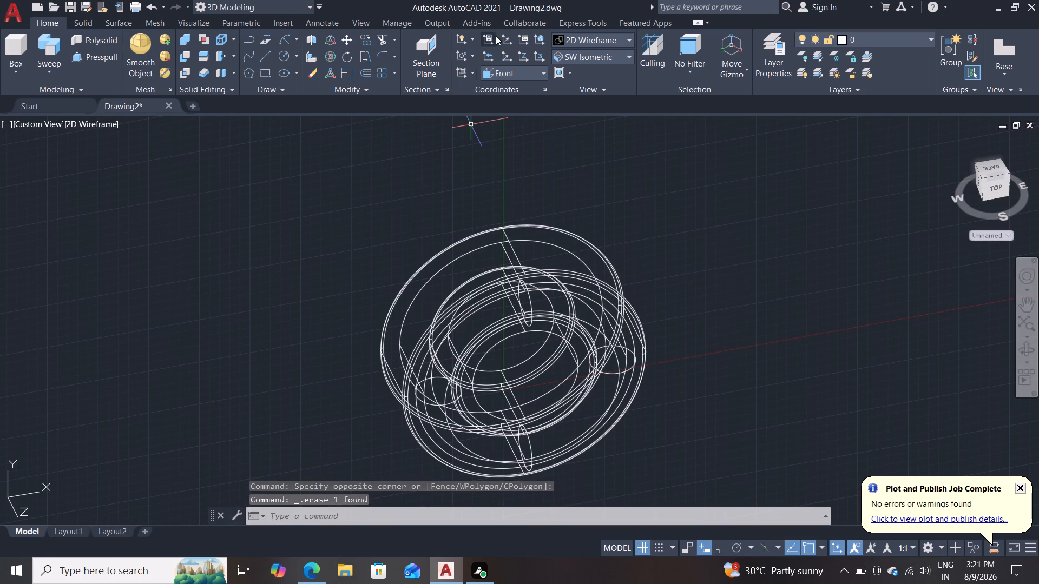
Set the viewport's visual style to Realistic, after trying Shades of Gray.
click(584, 41)
click(698, 118)
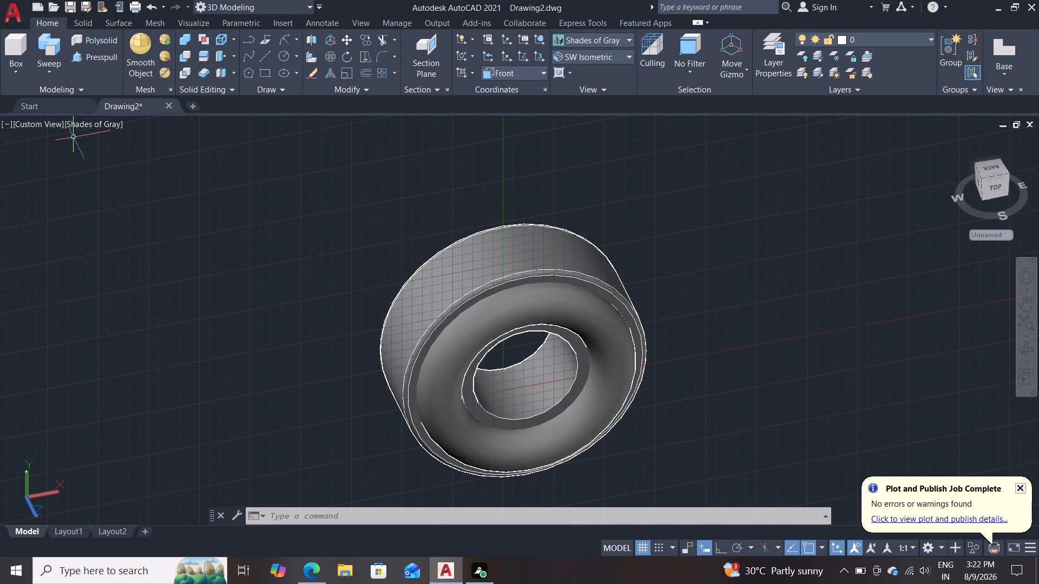
click(95, 121)
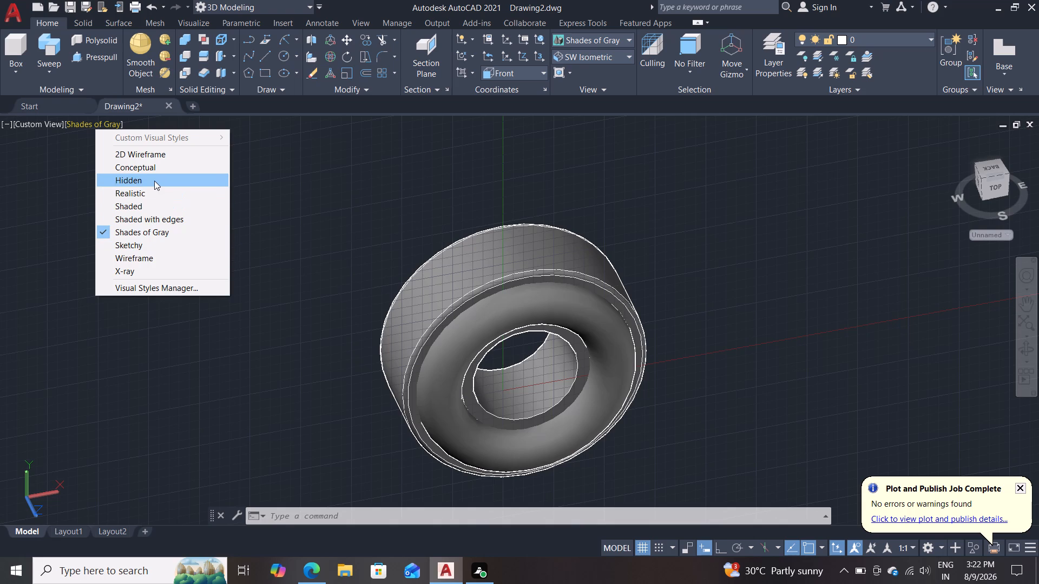
click(144, 195)
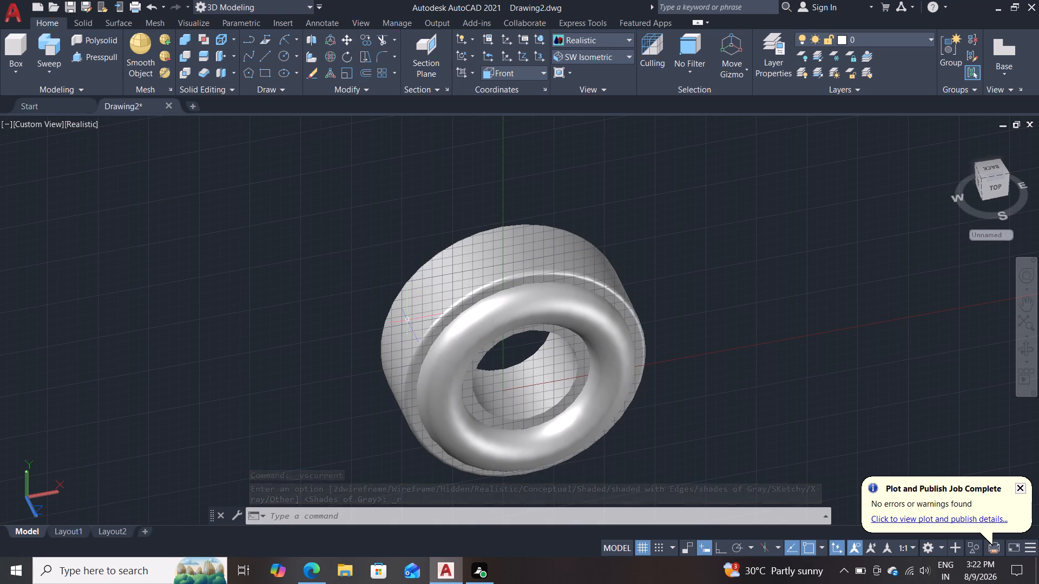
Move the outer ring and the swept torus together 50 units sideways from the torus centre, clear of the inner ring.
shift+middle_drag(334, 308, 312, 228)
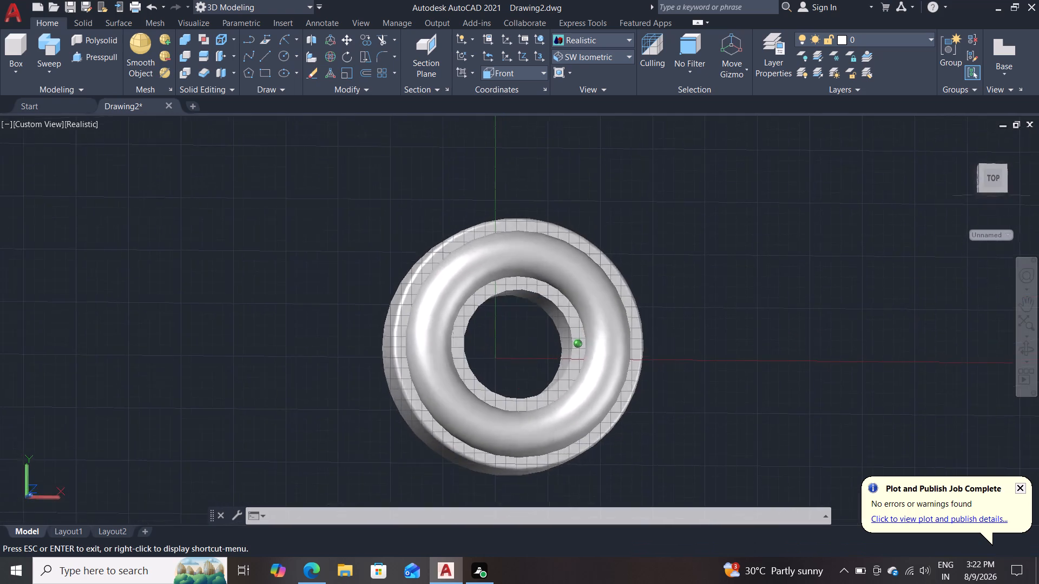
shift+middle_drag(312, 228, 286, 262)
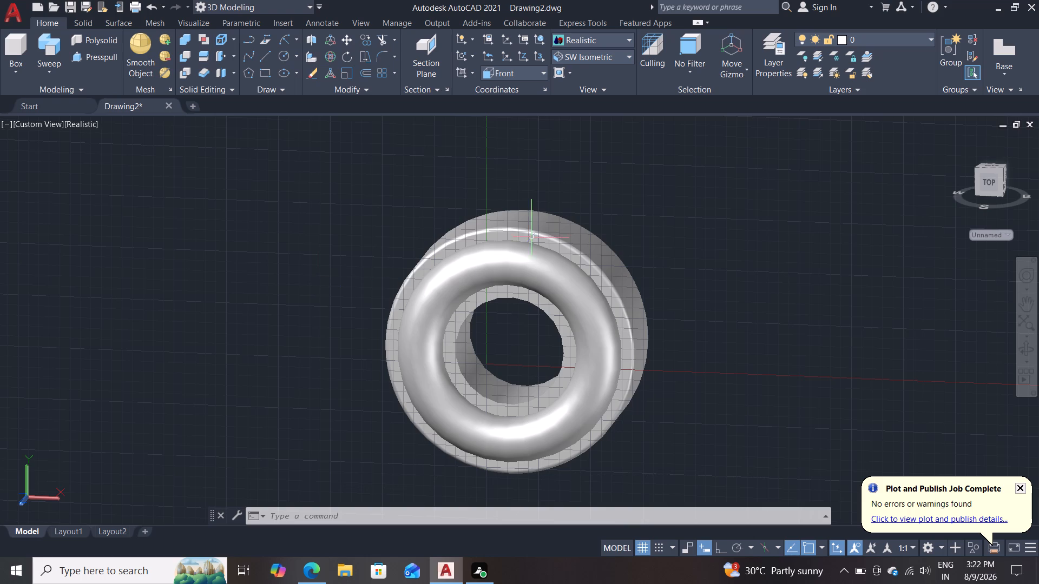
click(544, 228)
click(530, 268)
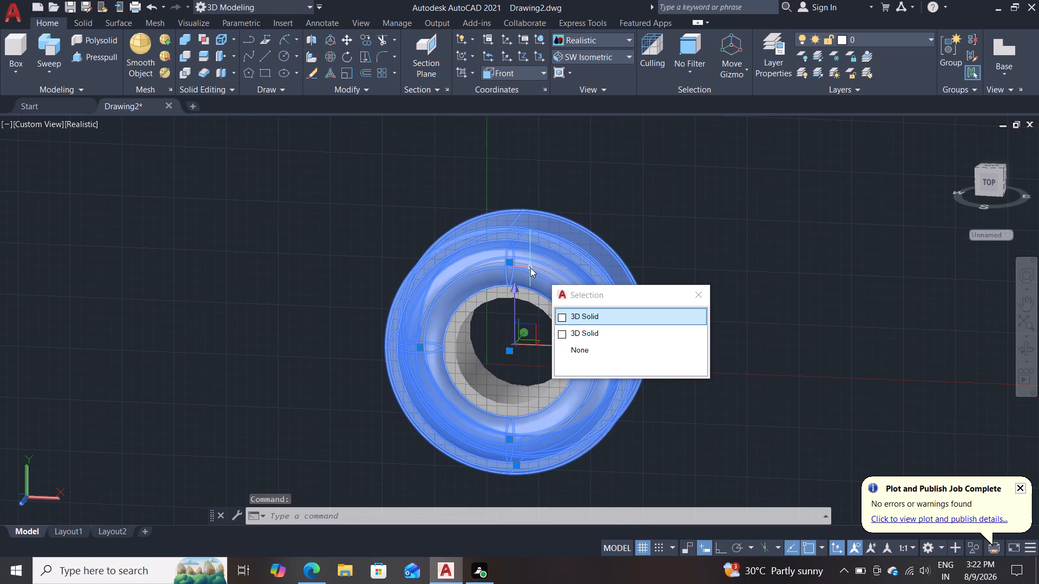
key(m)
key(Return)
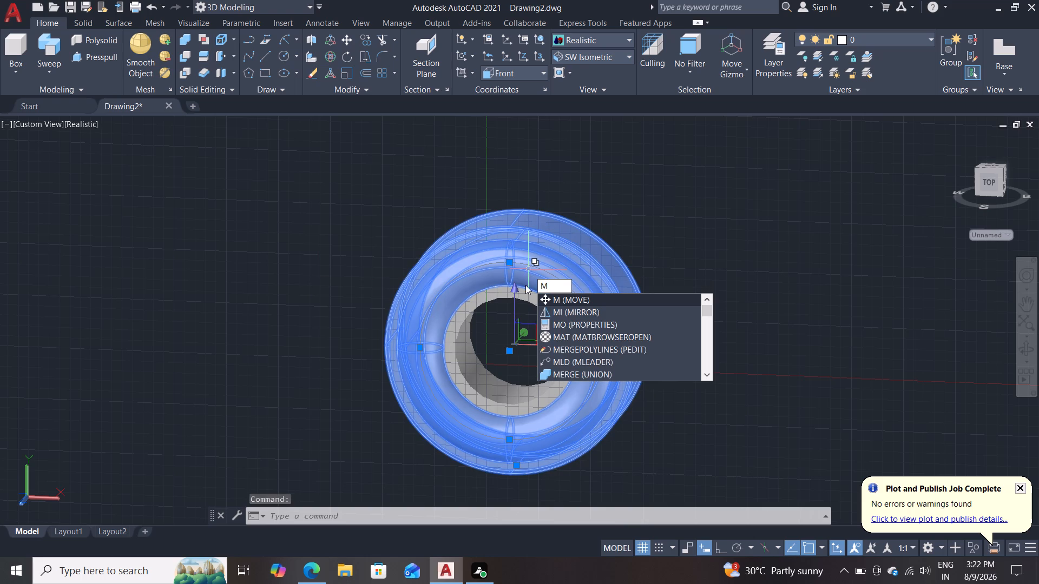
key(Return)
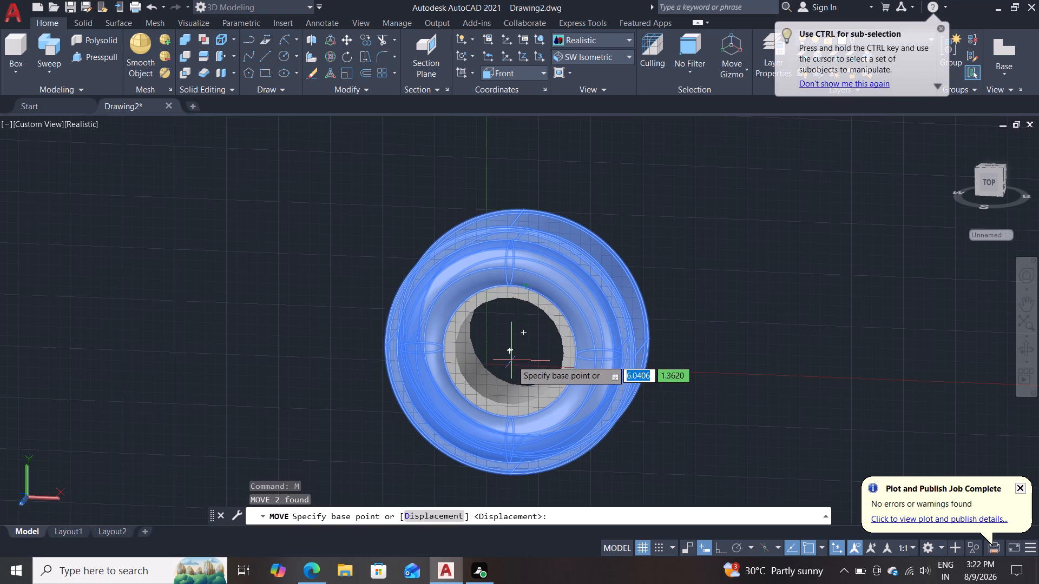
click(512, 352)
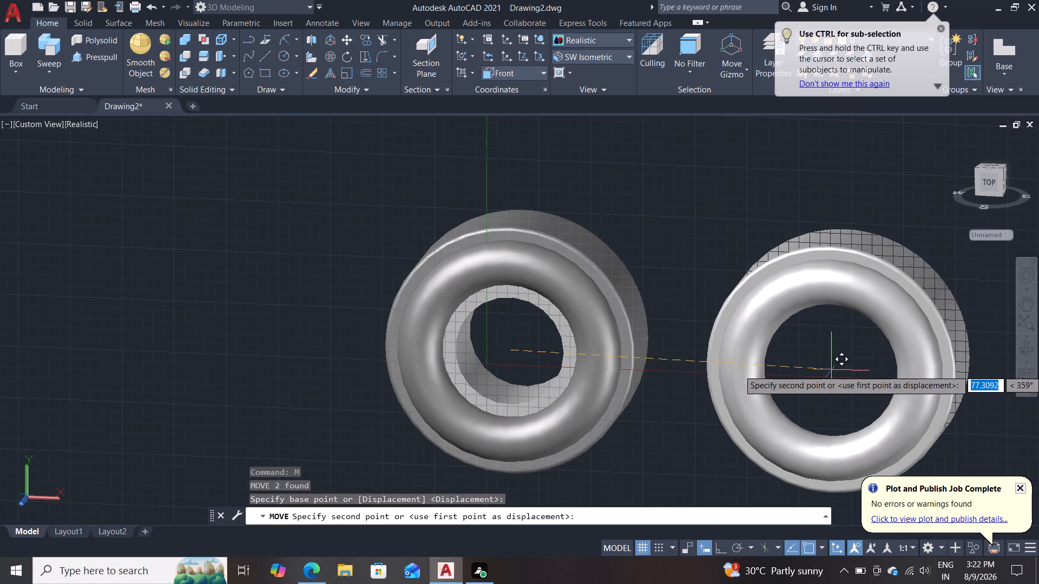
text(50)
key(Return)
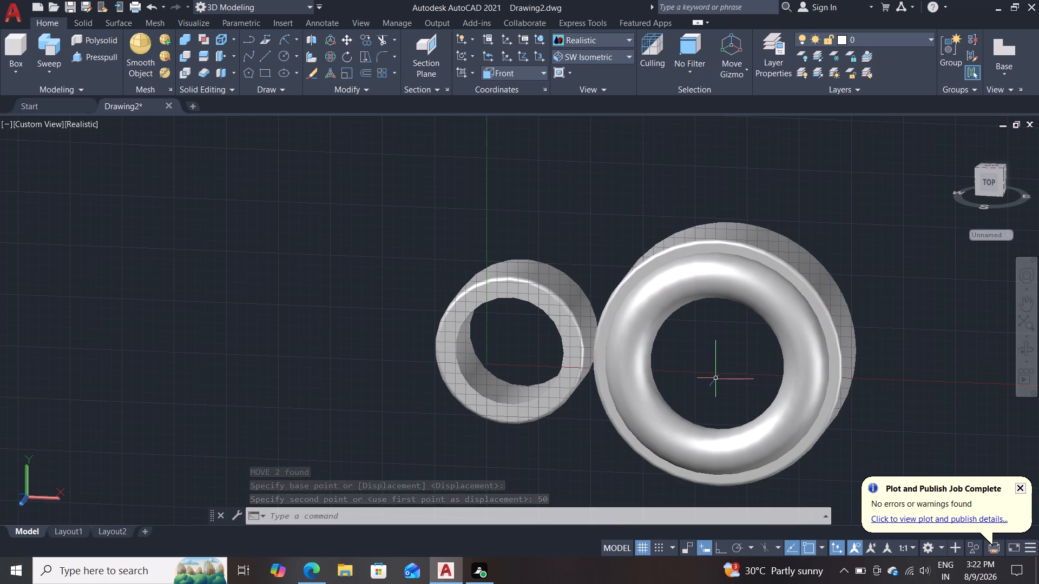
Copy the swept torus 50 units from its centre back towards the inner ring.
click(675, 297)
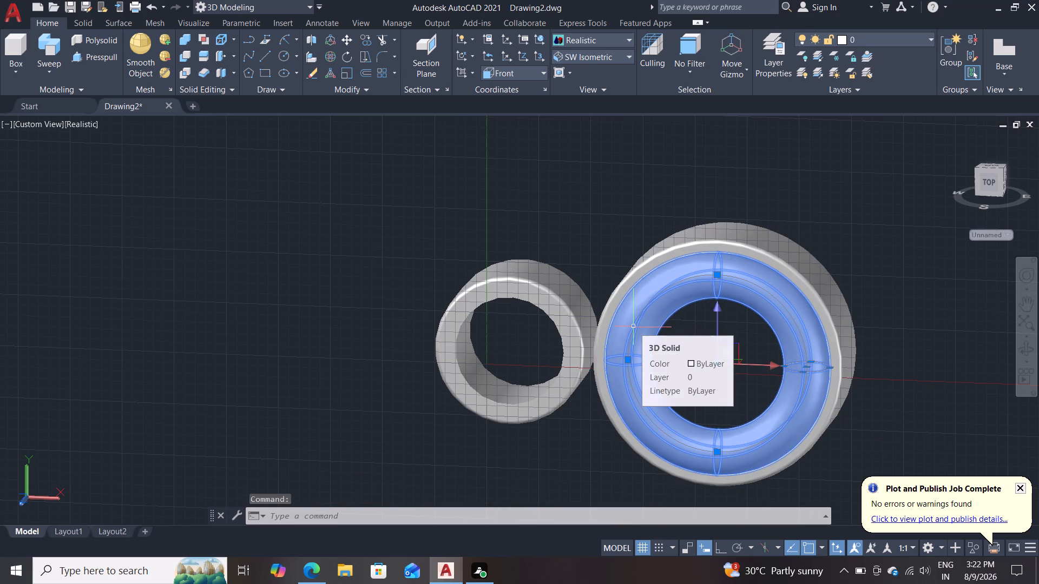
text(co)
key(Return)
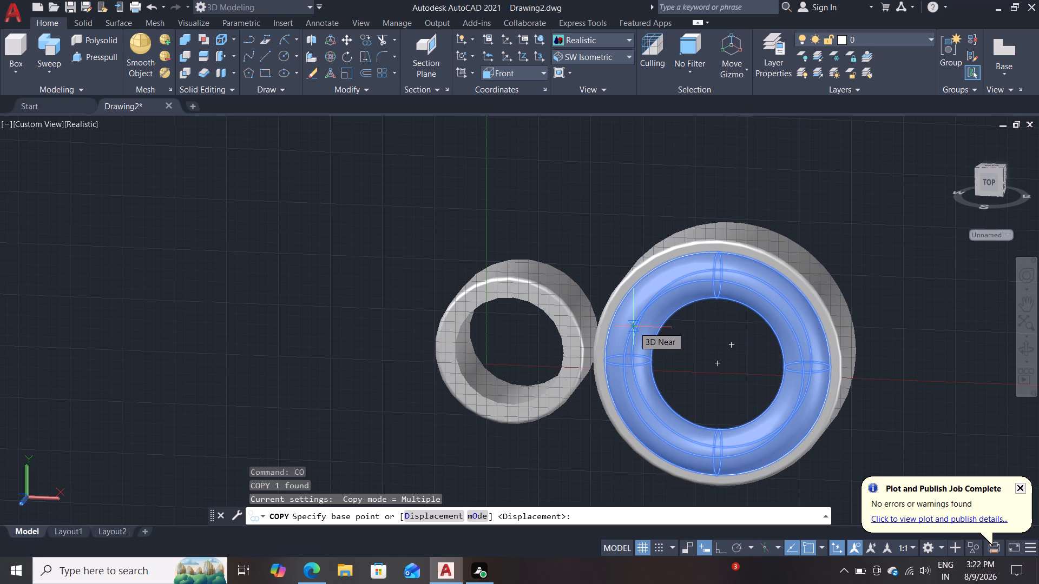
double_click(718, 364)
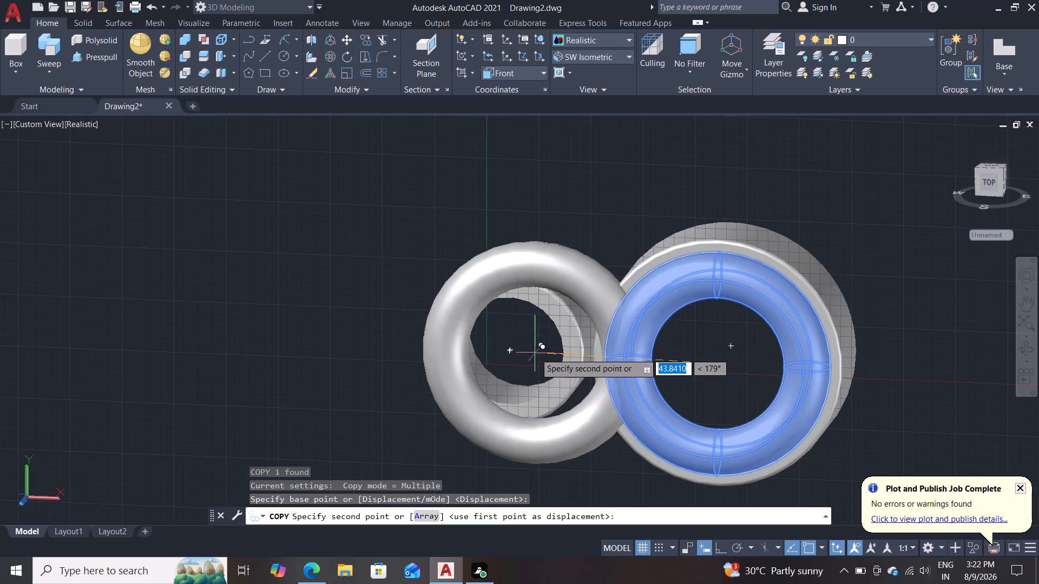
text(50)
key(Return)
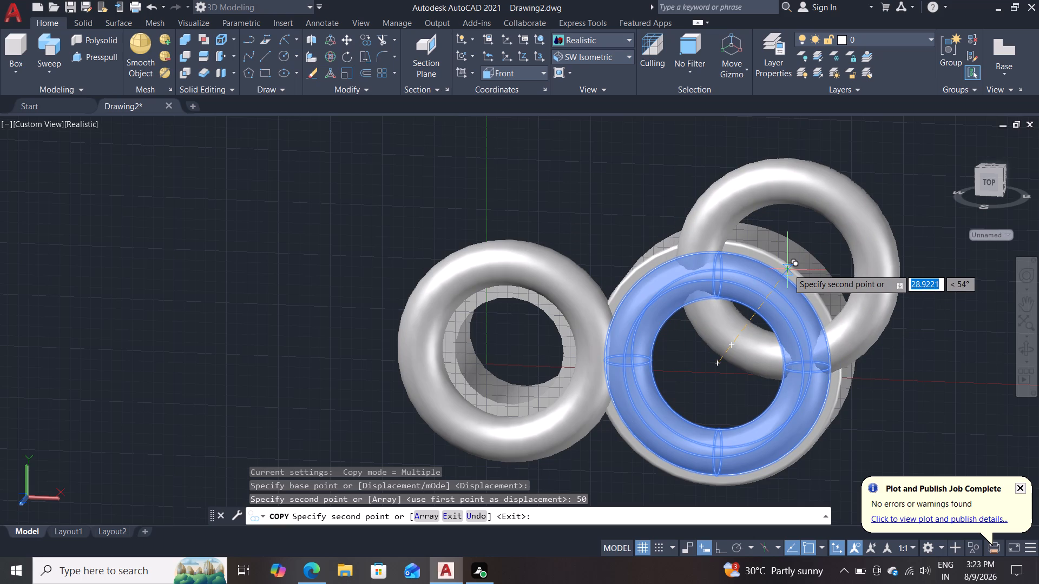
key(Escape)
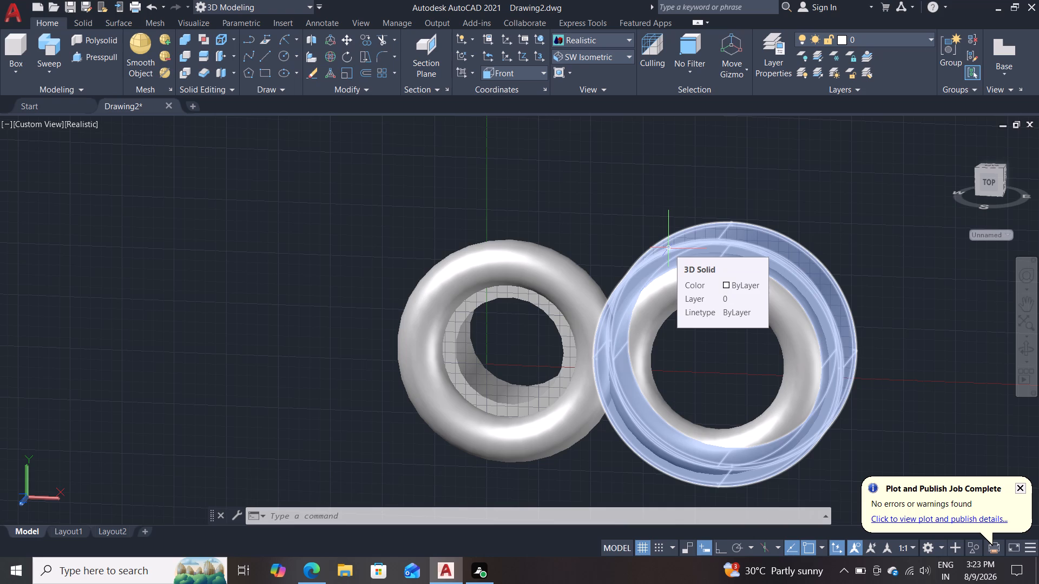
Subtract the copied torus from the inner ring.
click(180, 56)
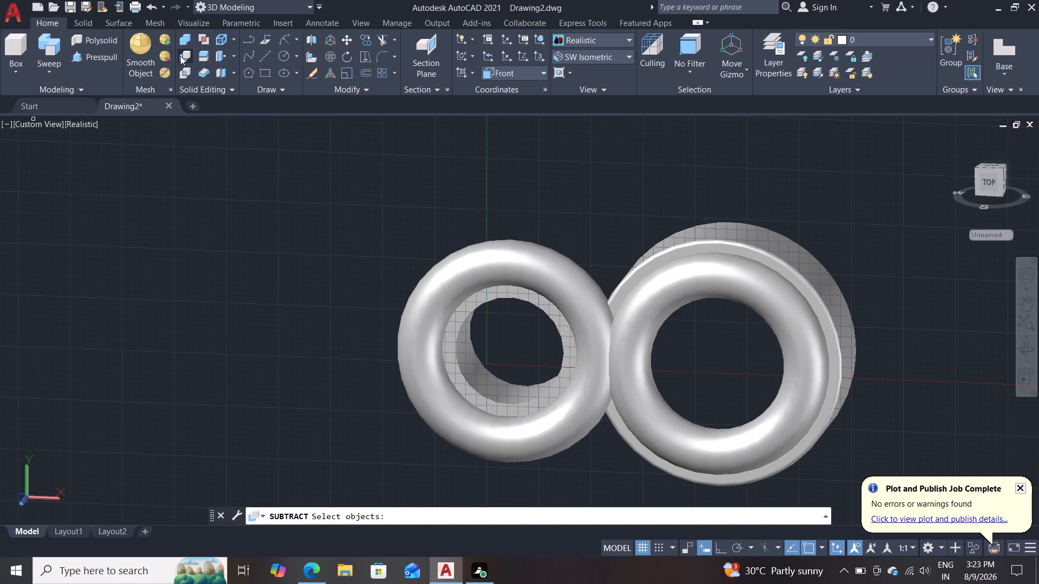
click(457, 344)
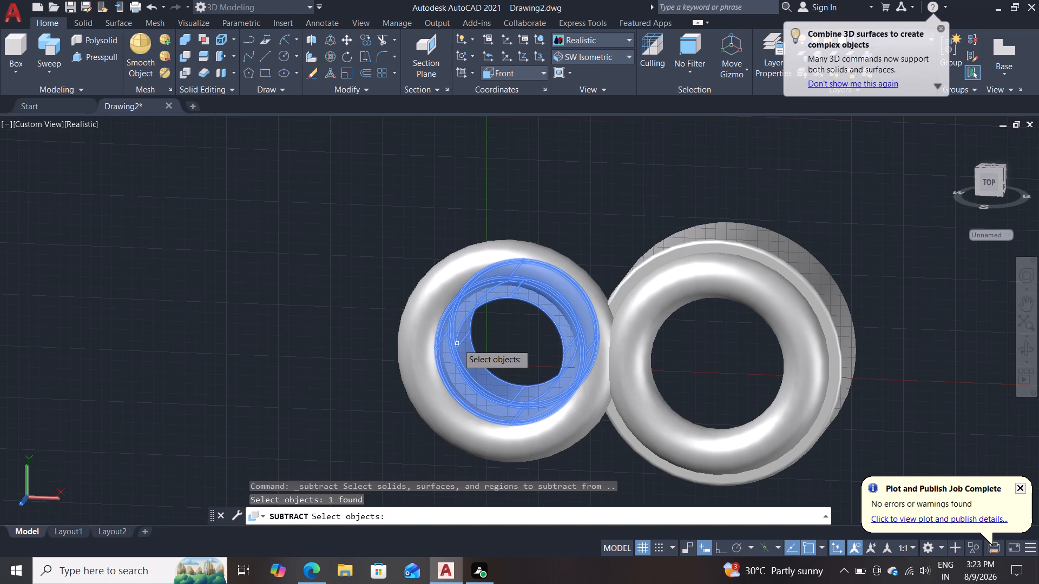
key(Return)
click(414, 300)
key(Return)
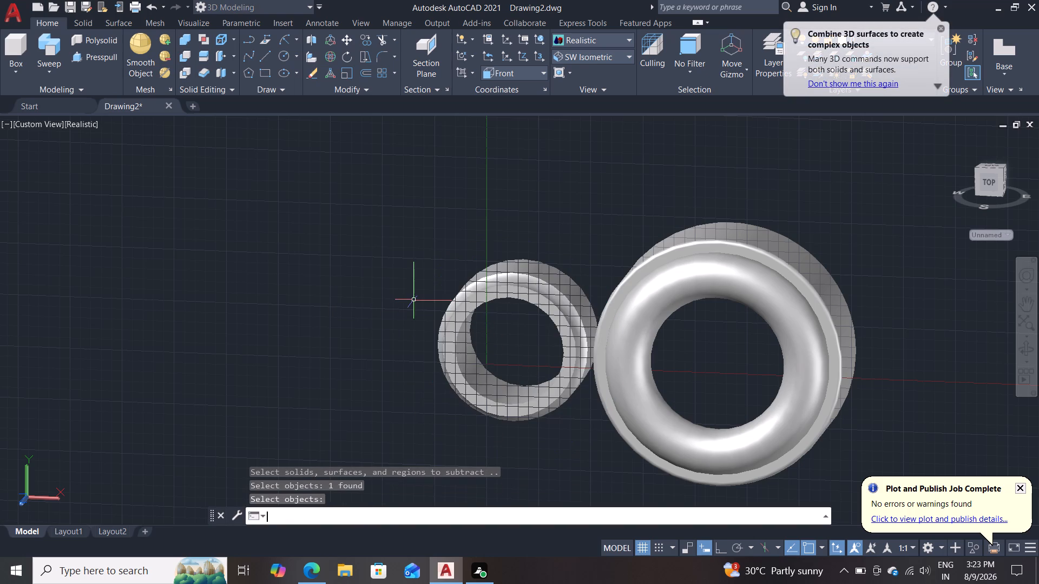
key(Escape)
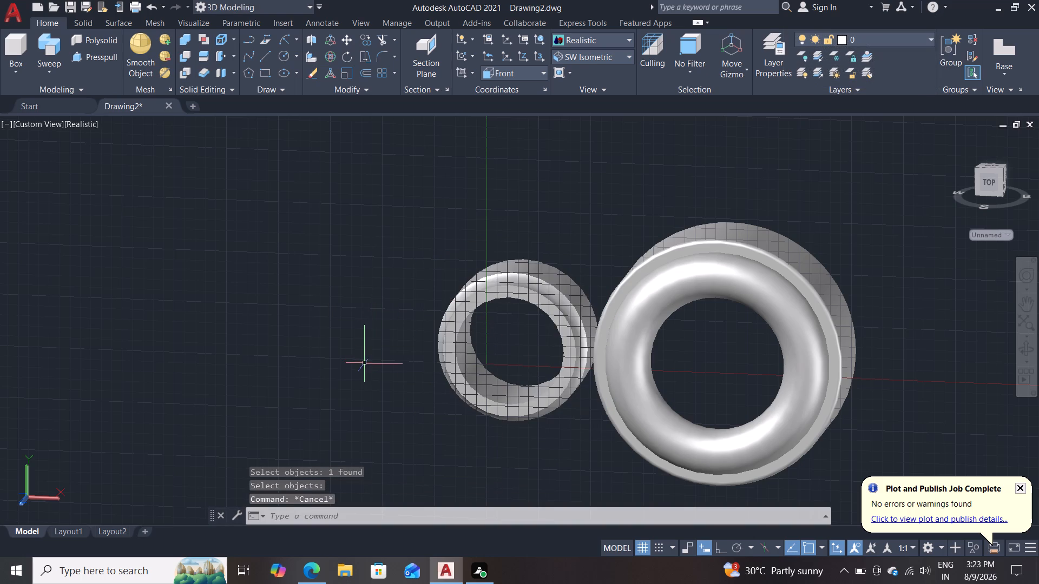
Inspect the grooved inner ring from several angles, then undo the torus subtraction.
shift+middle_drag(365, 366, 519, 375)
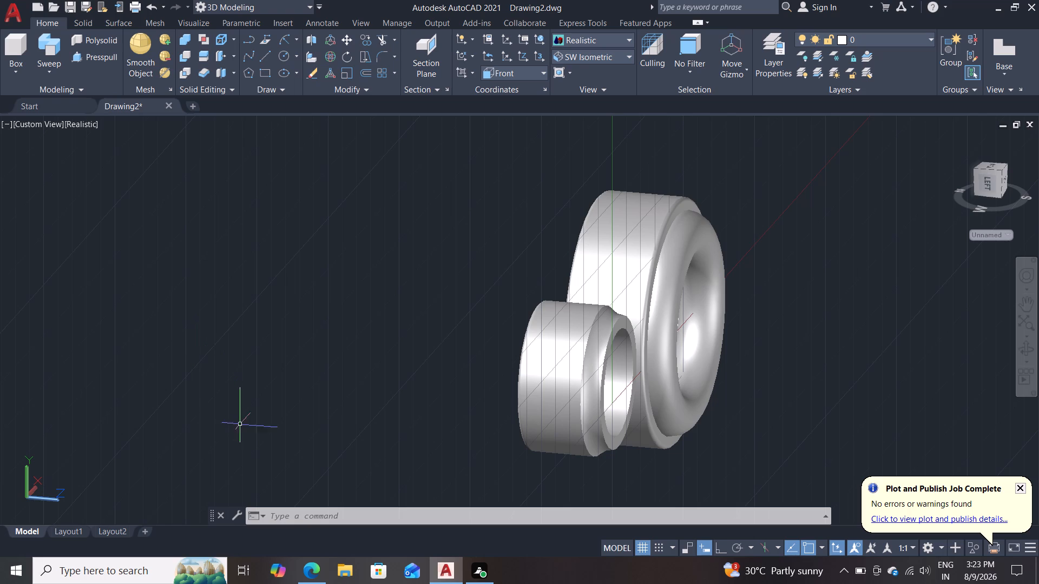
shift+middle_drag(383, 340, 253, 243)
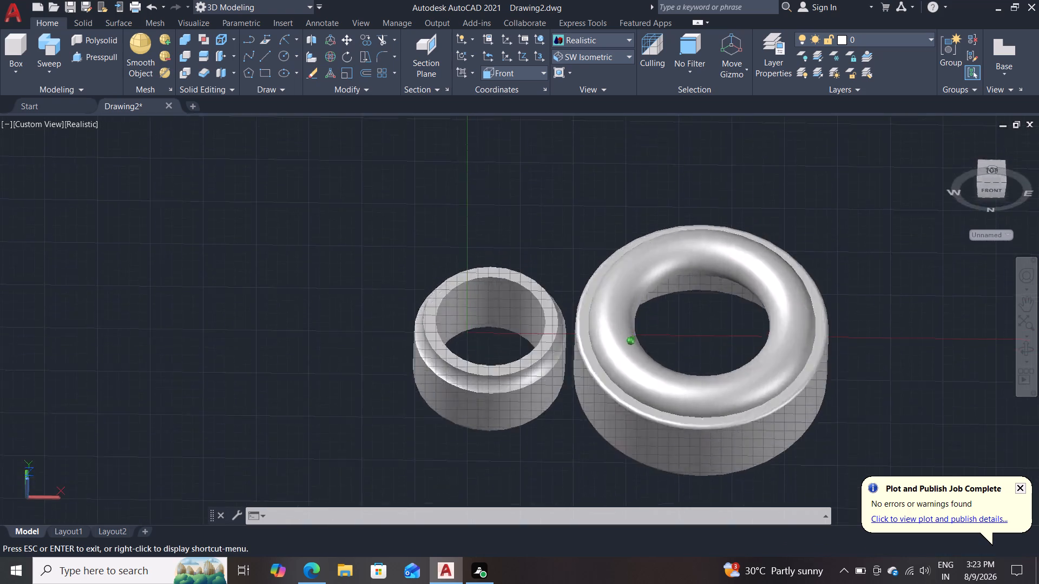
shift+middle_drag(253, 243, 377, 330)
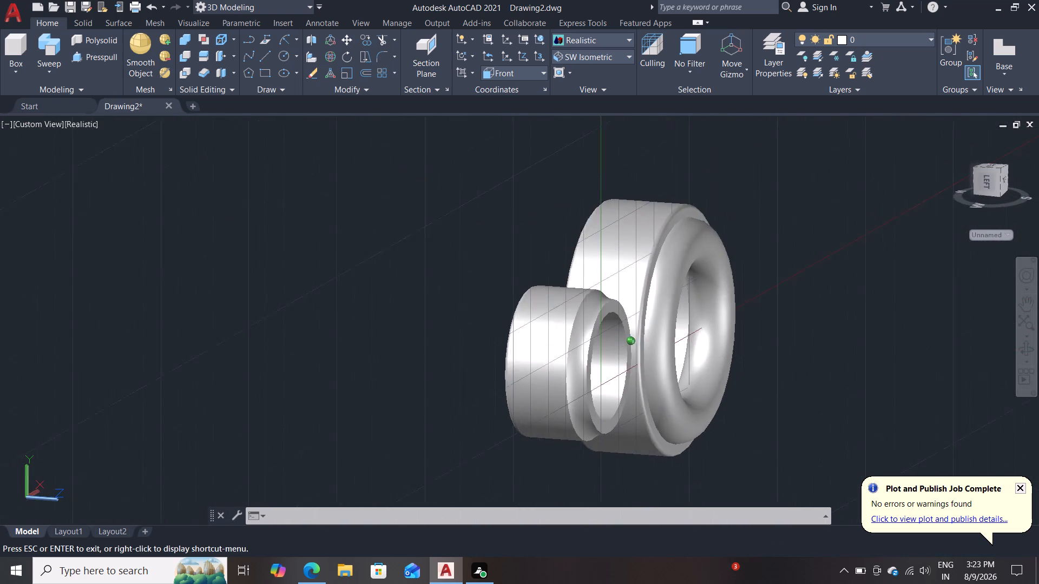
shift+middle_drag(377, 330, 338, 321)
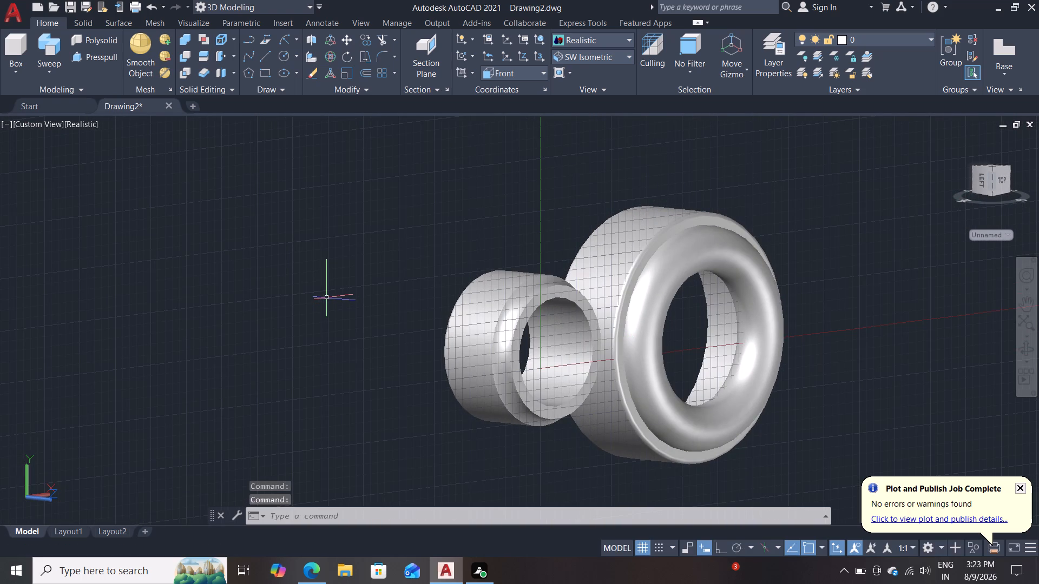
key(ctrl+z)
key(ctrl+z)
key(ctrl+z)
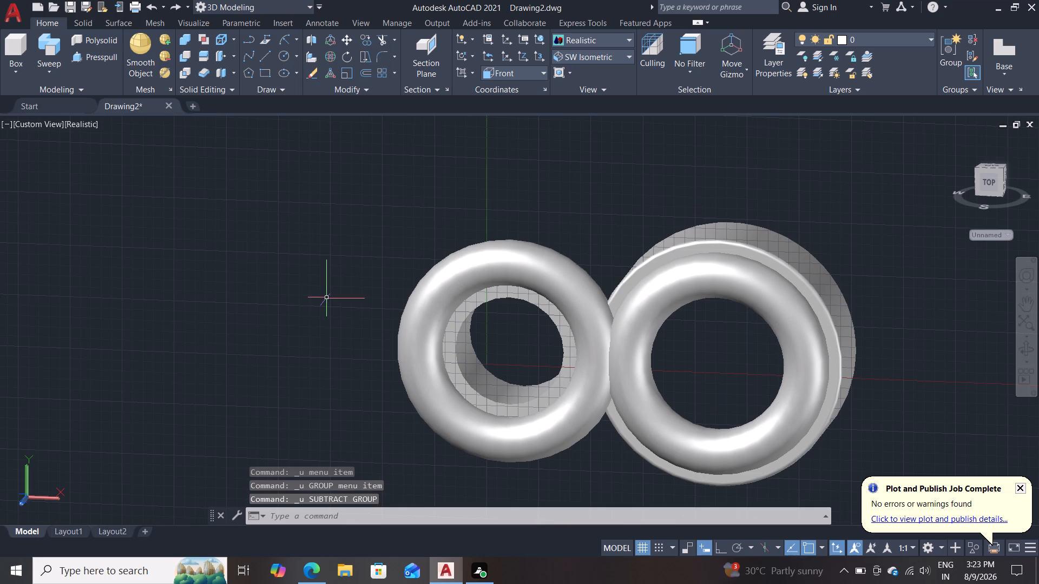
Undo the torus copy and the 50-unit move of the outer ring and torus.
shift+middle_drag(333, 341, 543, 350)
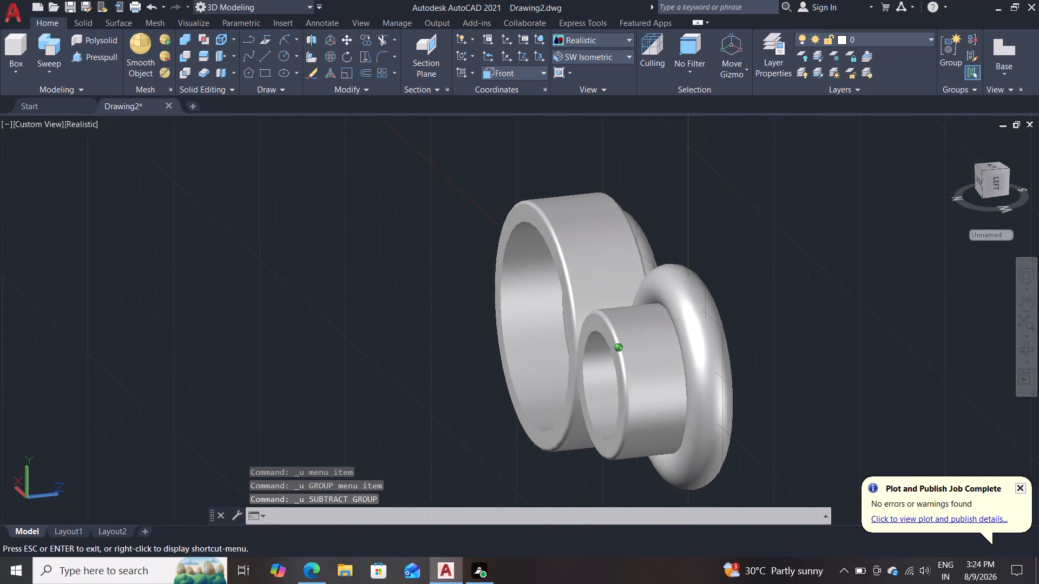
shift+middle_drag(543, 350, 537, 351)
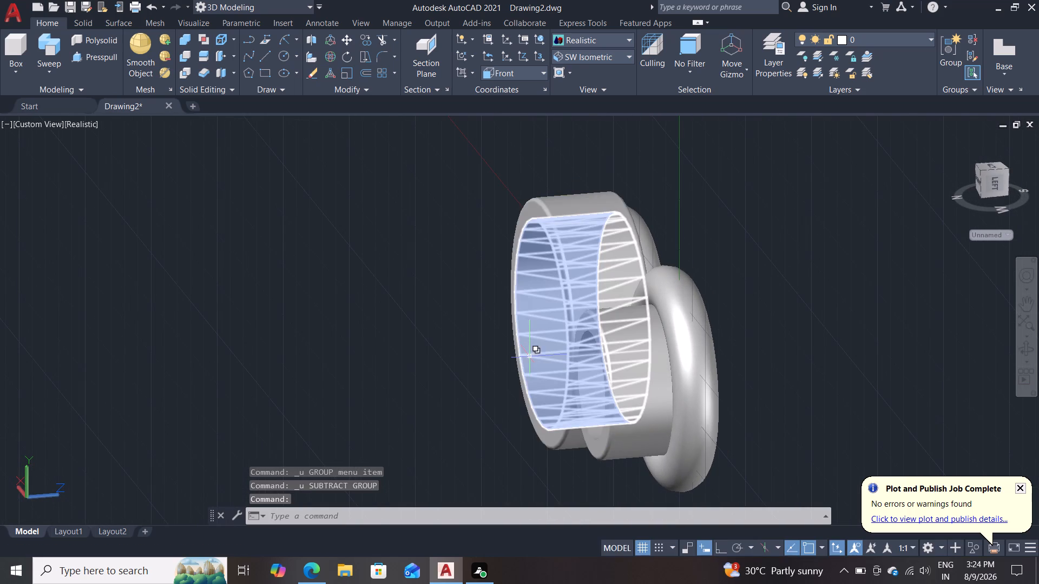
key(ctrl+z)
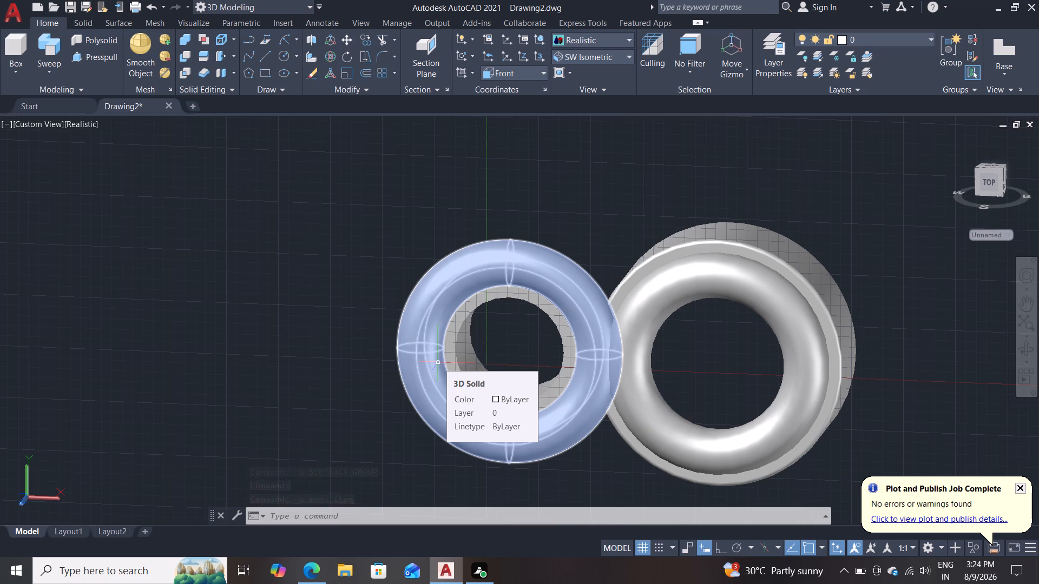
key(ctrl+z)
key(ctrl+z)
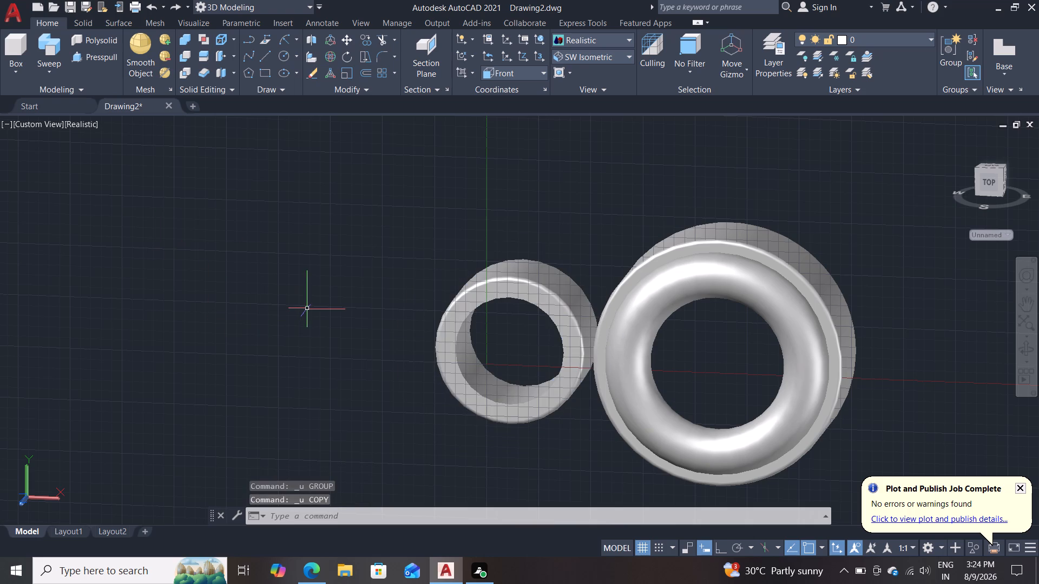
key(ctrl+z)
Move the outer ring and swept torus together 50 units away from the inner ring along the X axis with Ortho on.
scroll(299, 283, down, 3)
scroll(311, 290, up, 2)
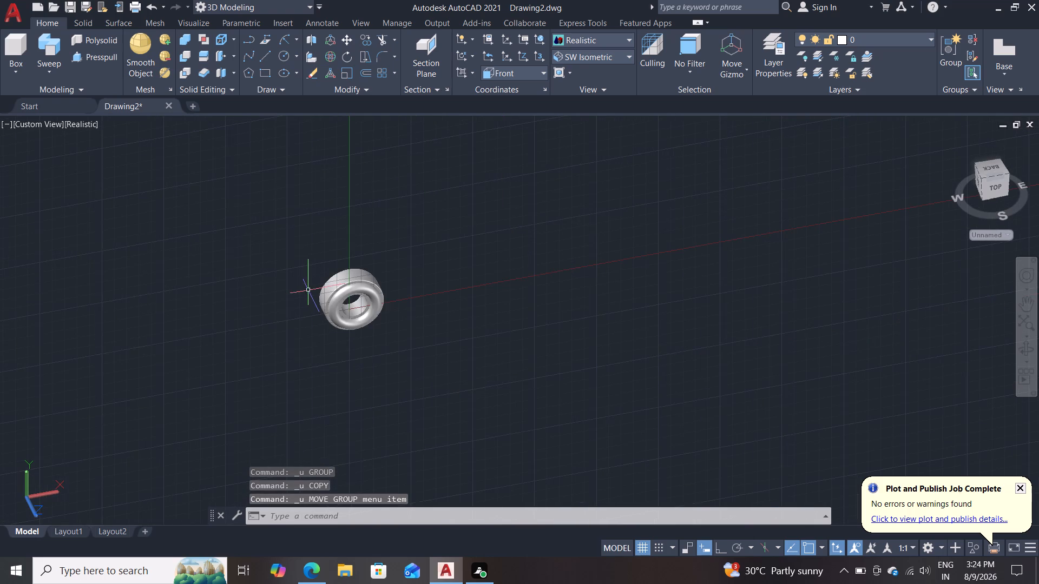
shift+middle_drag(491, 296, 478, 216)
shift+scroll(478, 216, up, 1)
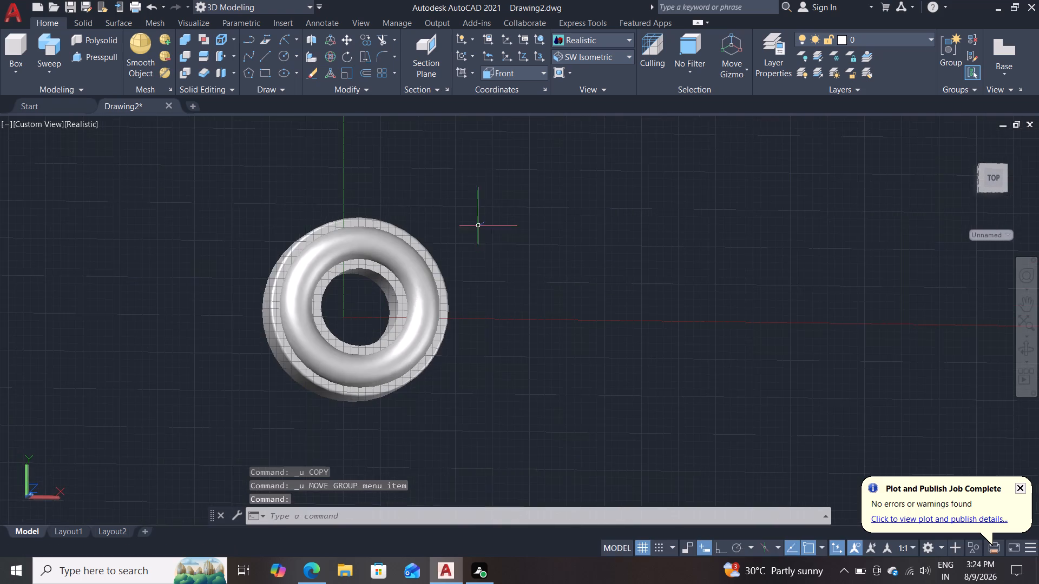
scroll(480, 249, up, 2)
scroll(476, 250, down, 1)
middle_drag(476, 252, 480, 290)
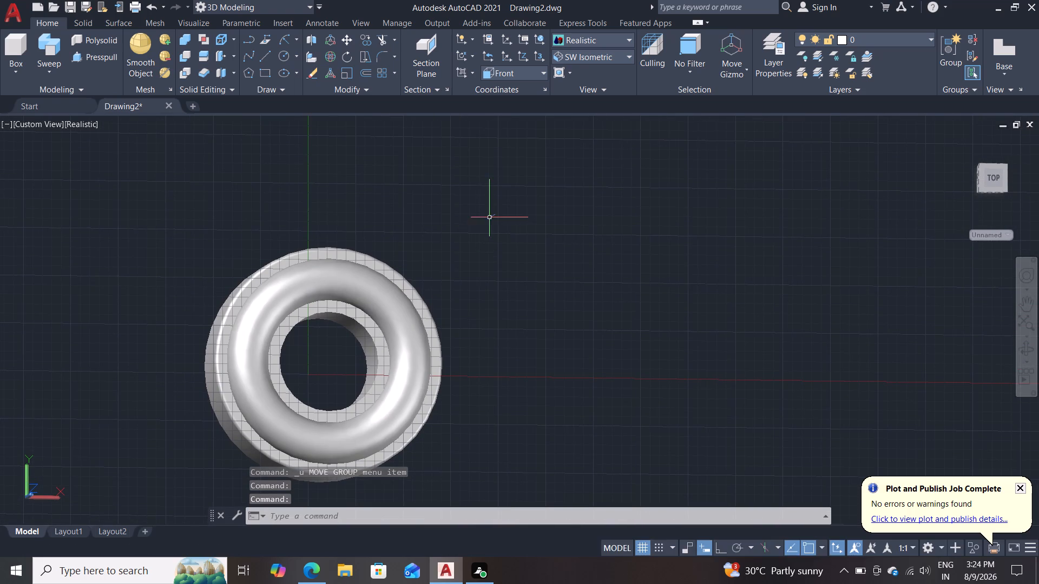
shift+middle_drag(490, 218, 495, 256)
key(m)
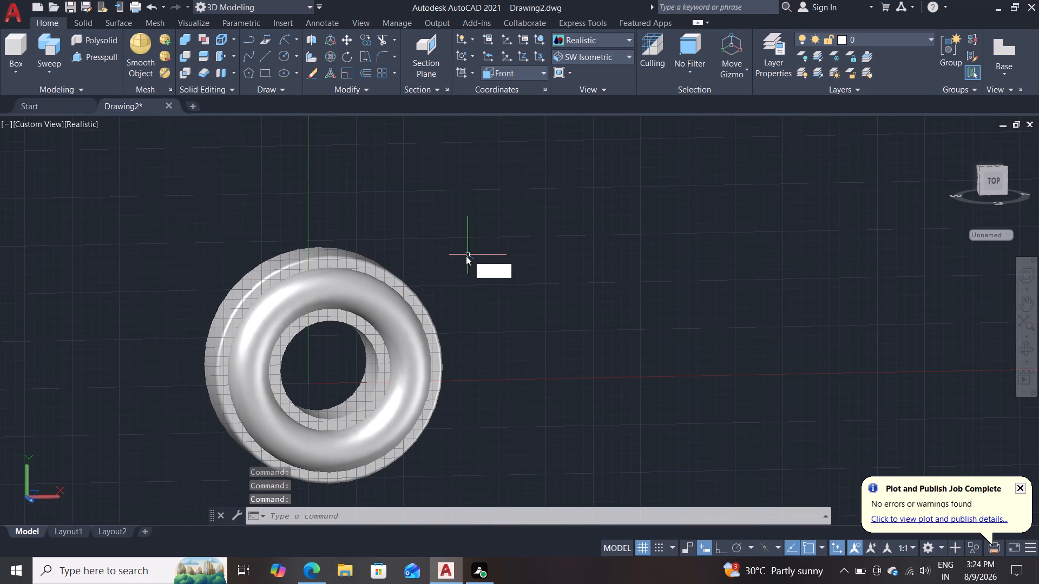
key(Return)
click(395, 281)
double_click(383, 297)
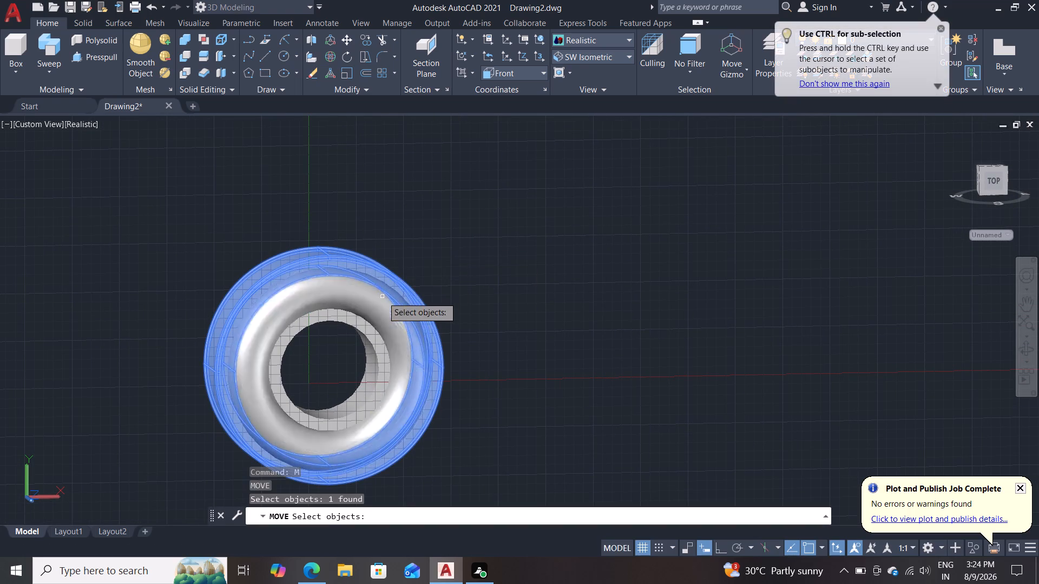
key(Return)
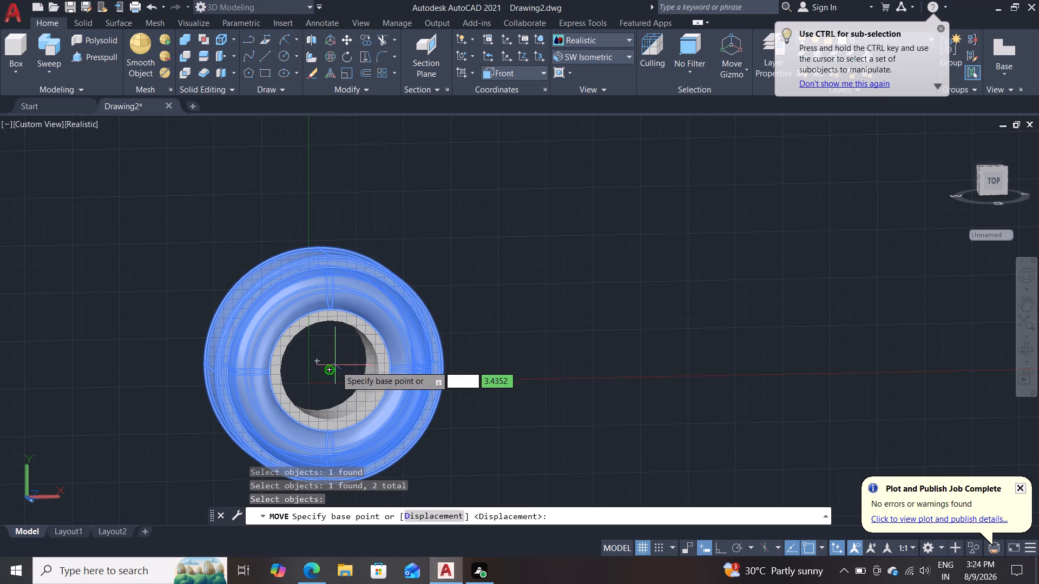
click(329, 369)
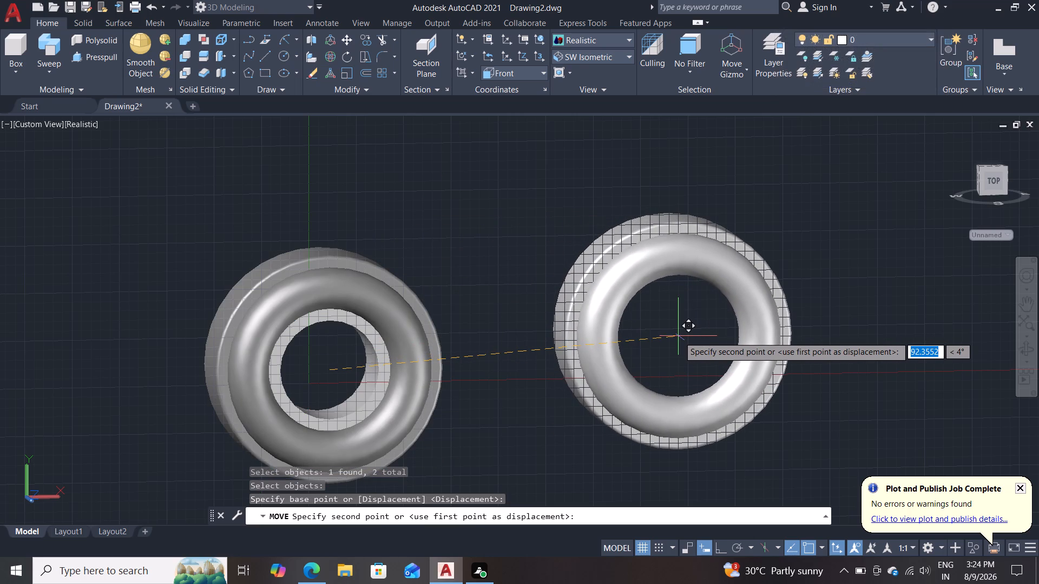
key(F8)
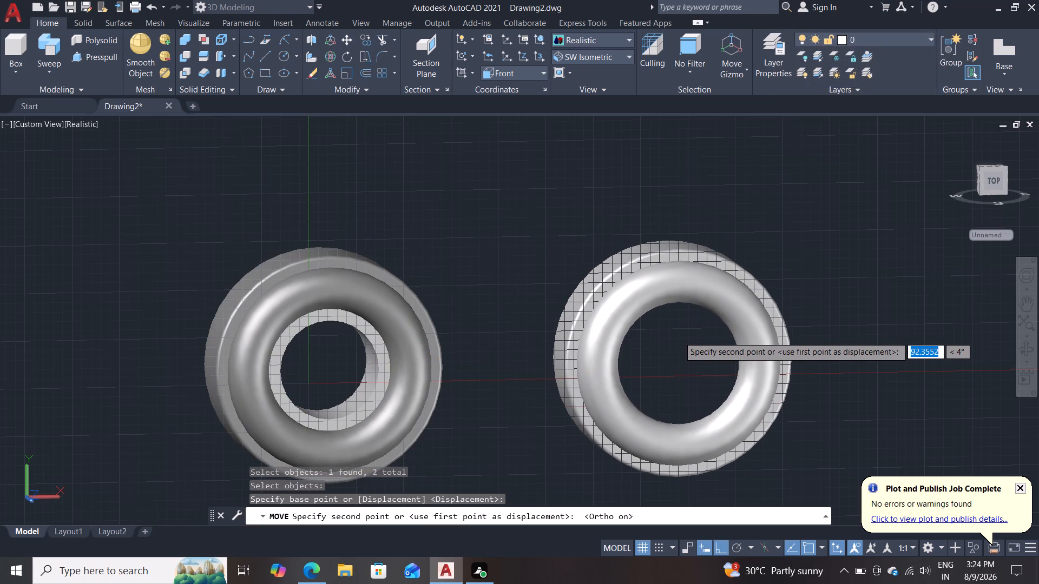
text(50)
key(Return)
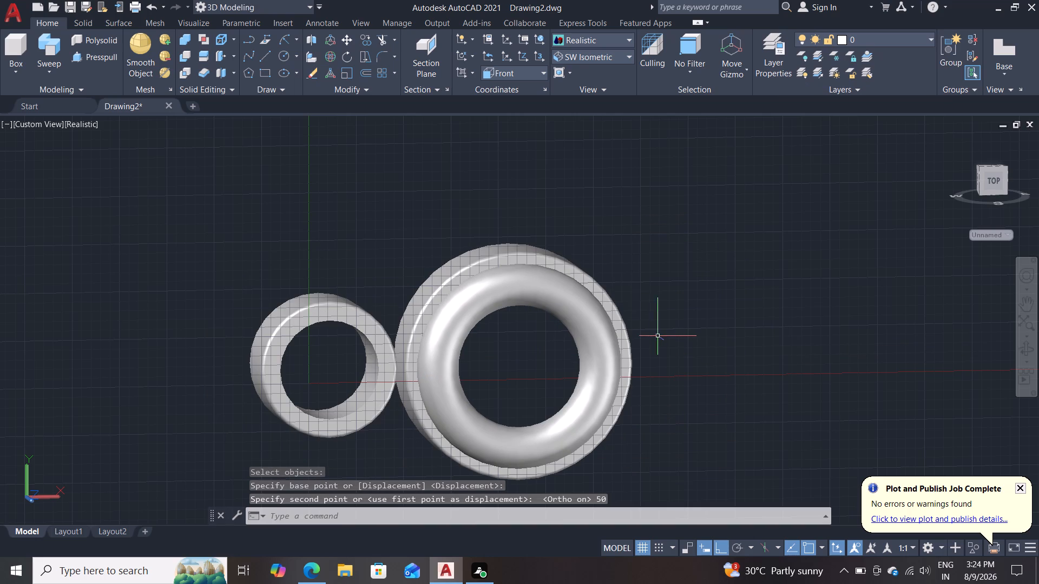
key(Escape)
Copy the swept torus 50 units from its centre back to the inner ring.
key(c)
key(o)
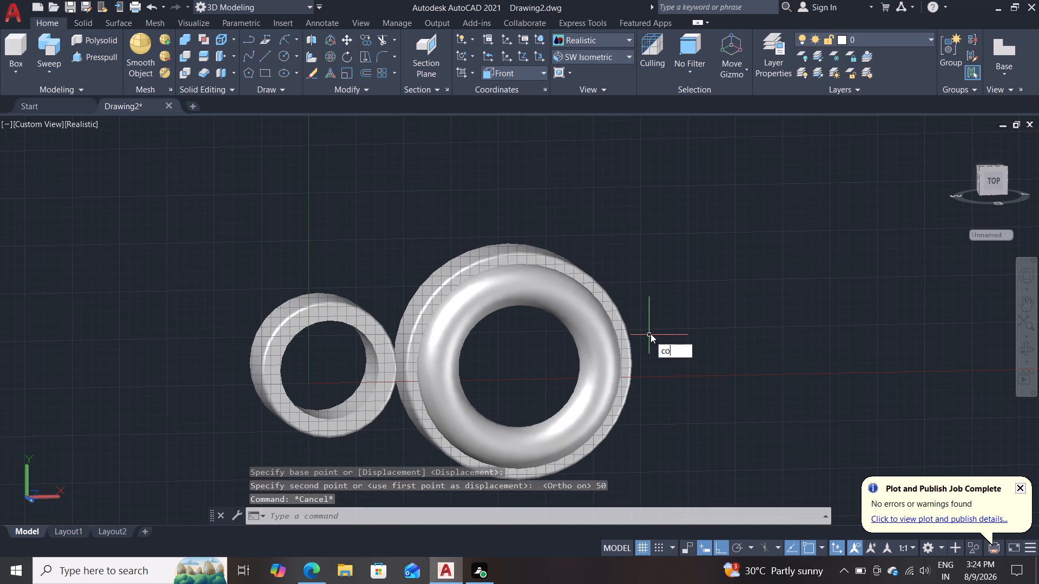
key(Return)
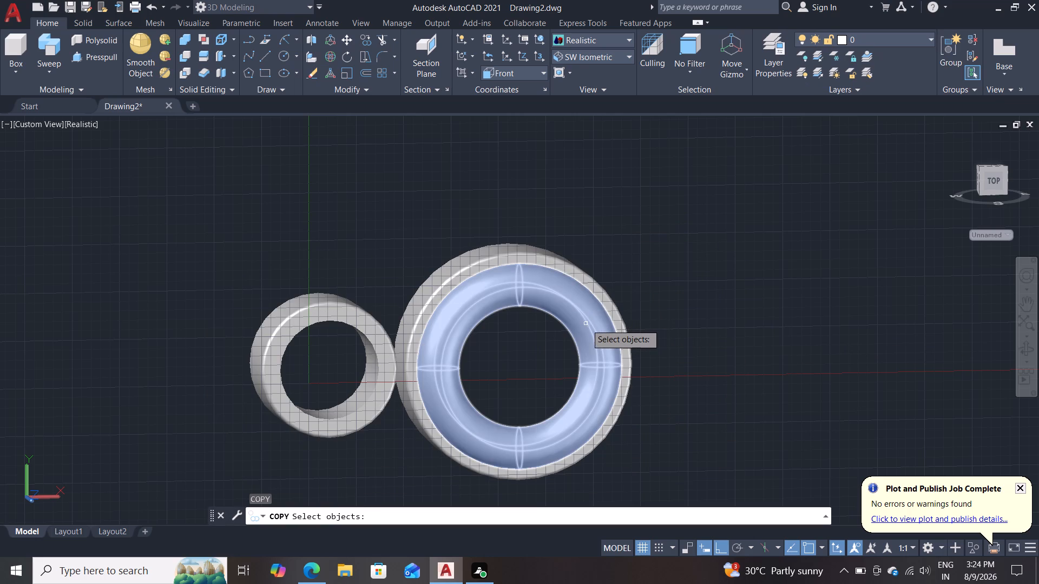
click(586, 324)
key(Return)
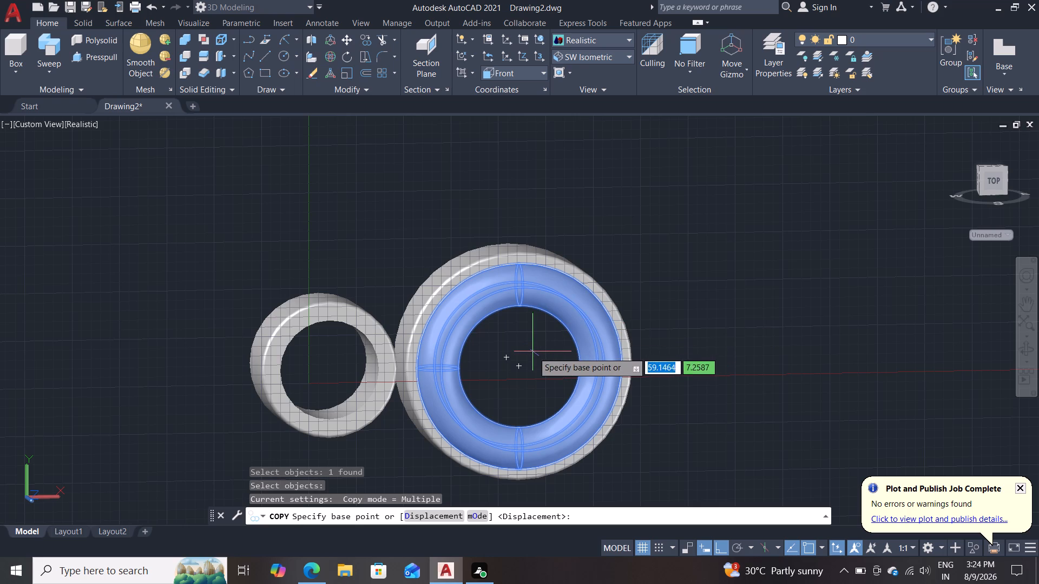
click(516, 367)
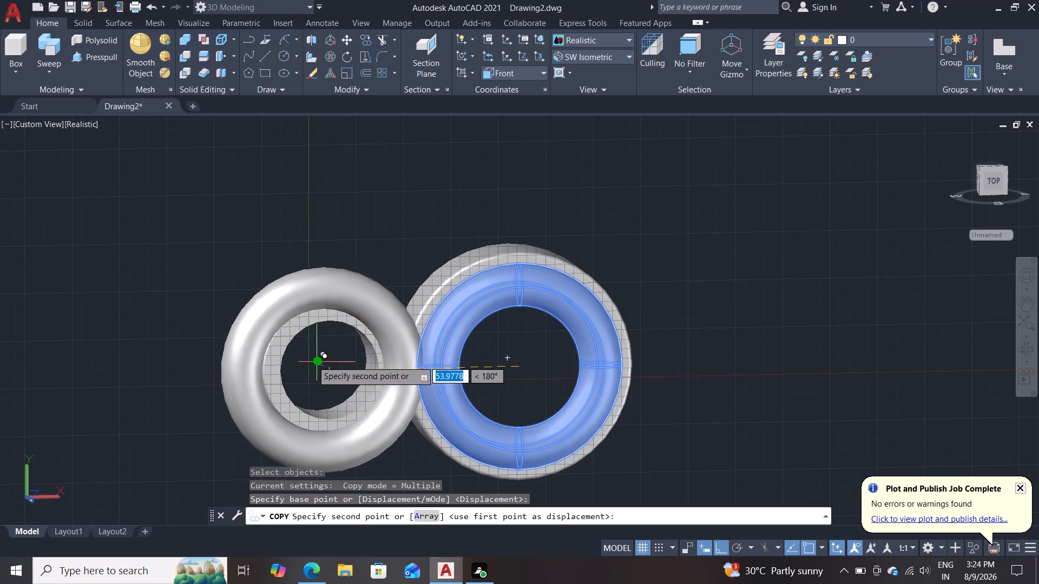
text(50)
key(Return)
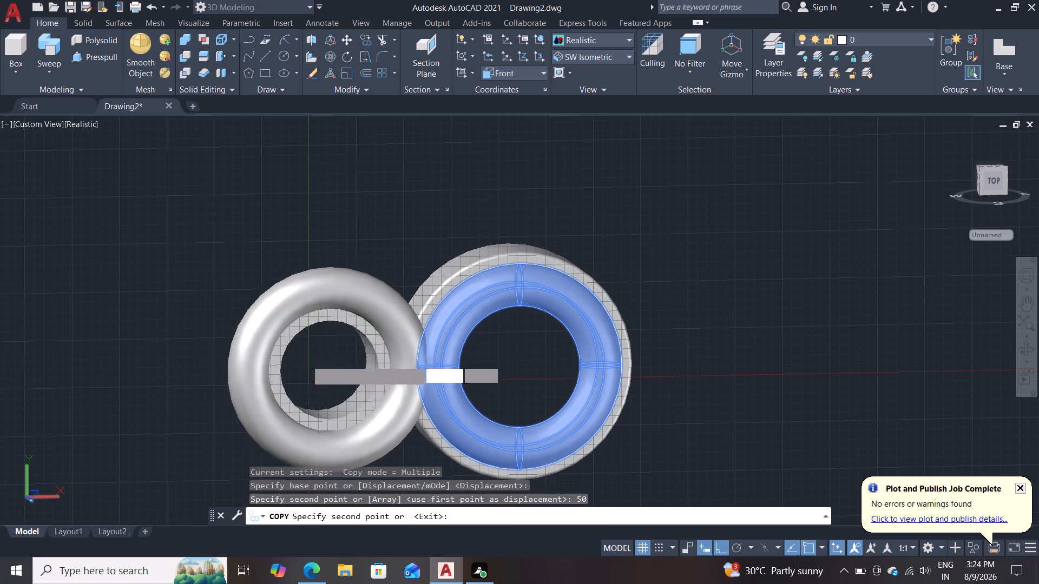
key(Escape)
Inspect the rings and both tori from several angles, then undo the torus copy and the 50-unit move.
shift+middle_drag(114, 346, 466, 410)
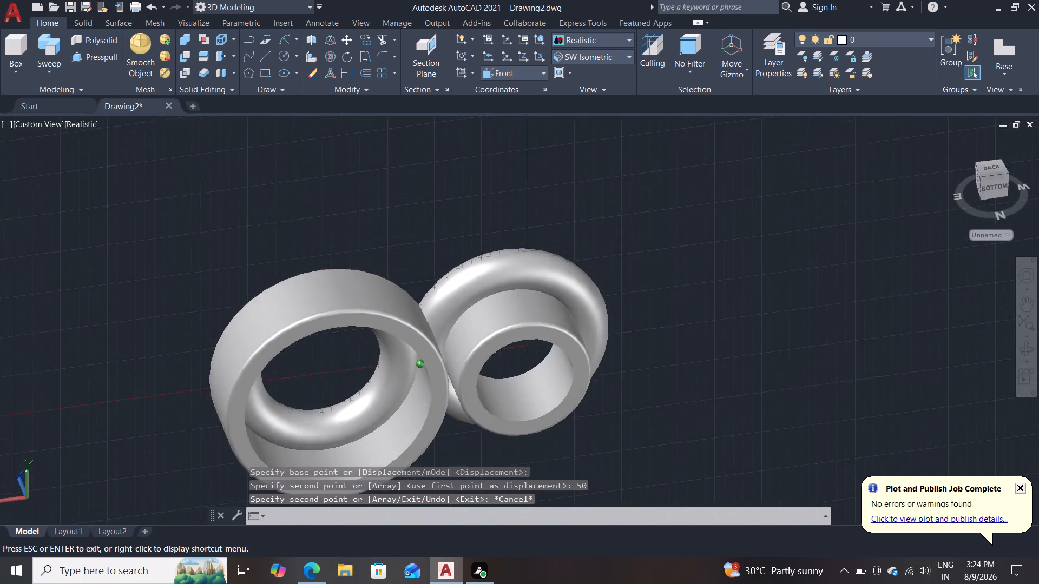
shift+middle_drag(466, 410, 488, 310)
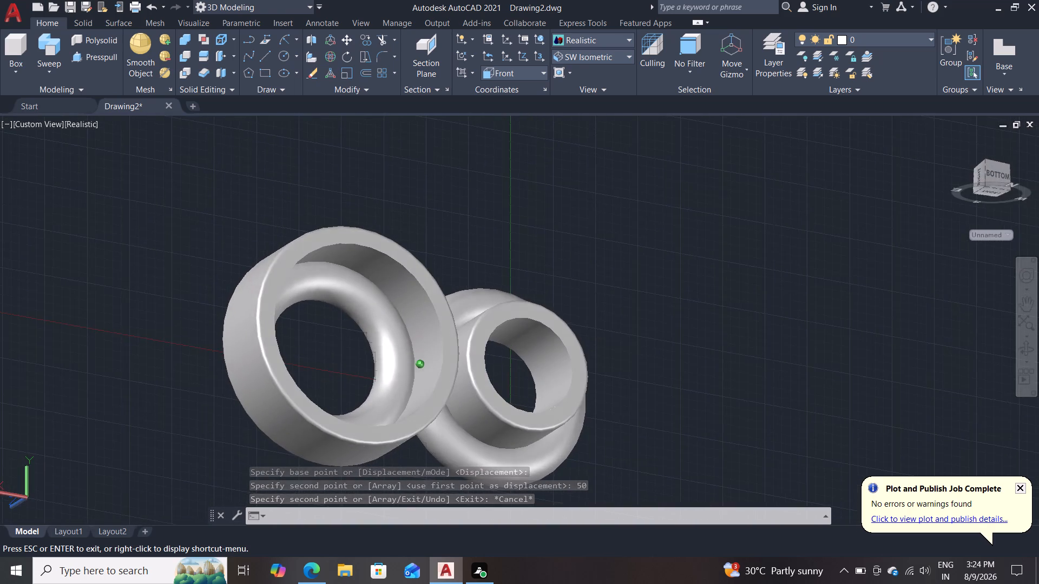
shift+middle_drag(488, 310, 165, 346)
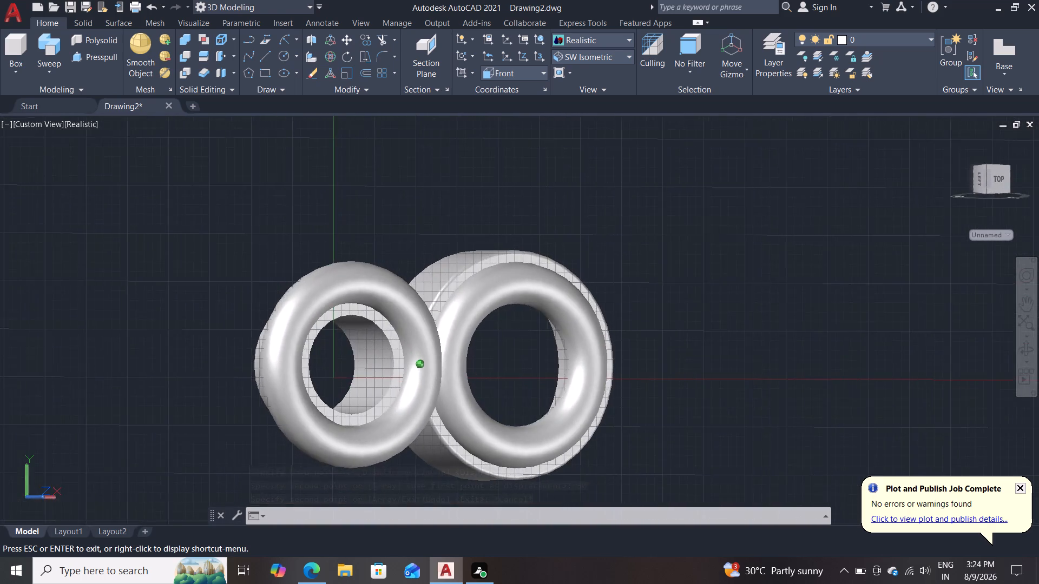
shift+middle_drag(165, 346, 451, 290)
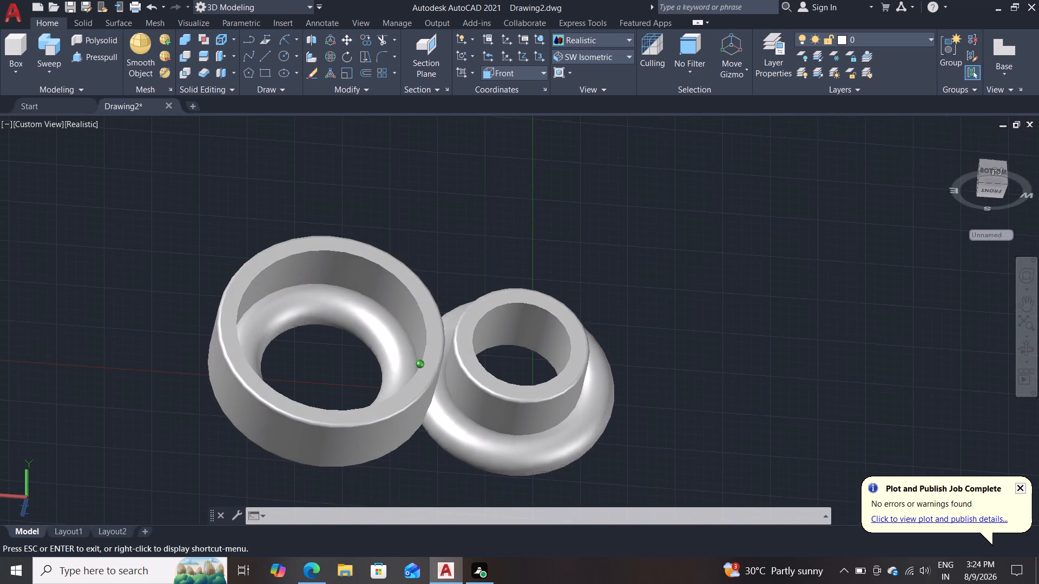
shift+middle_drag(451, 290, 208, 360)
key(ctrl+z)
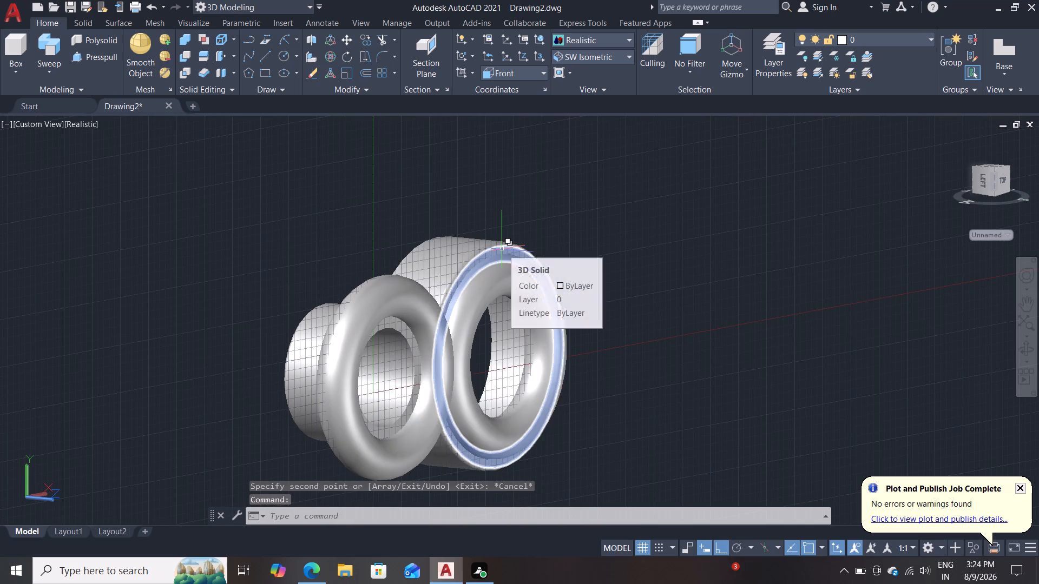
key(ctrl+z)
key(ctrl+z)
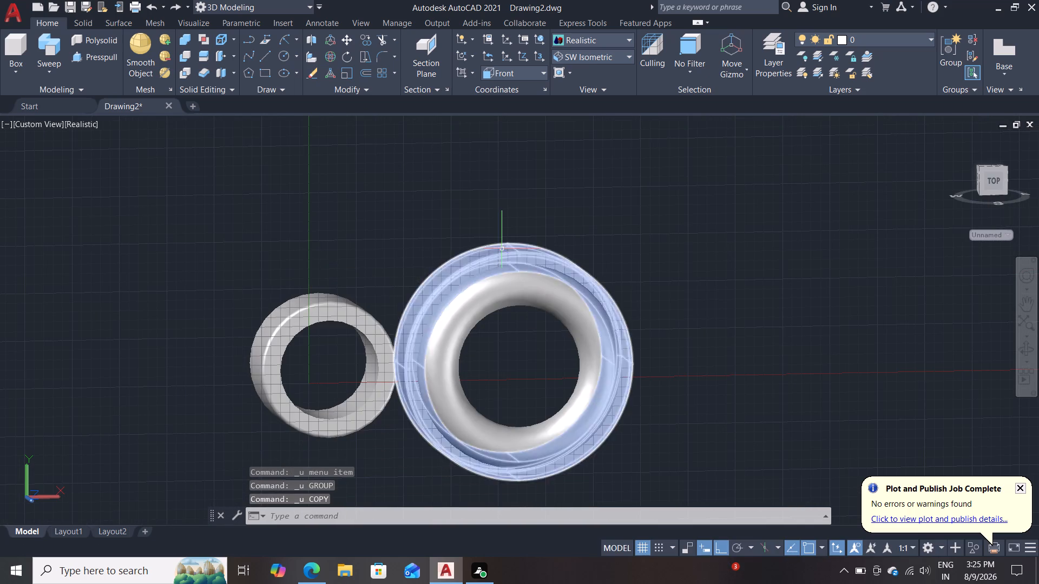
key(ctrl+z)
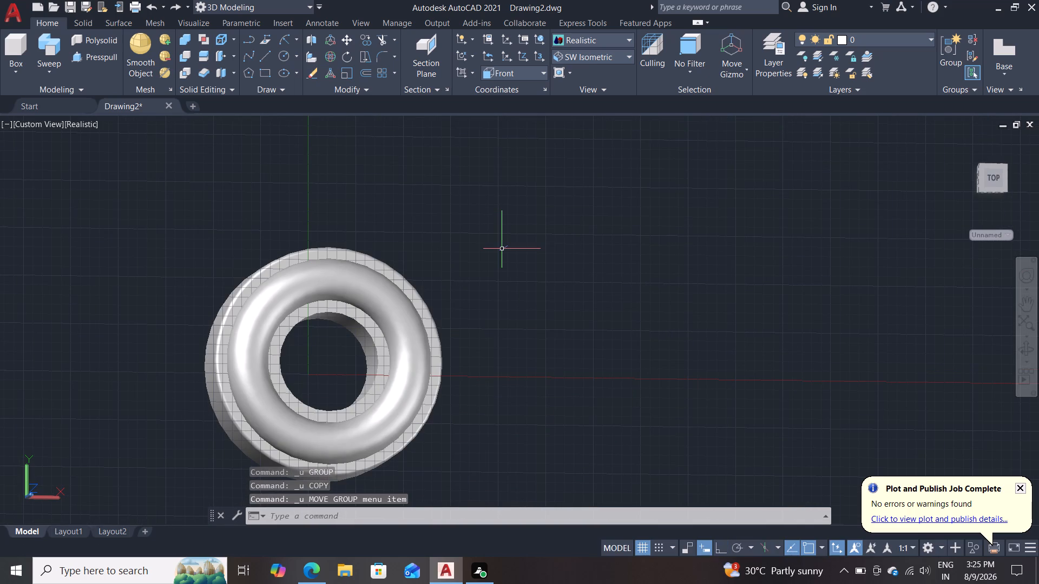
Roll the model back by undoing the visual style changes, the erase and the latest sweep operation.
shift+middle_drag(426, 194, 626, 266)
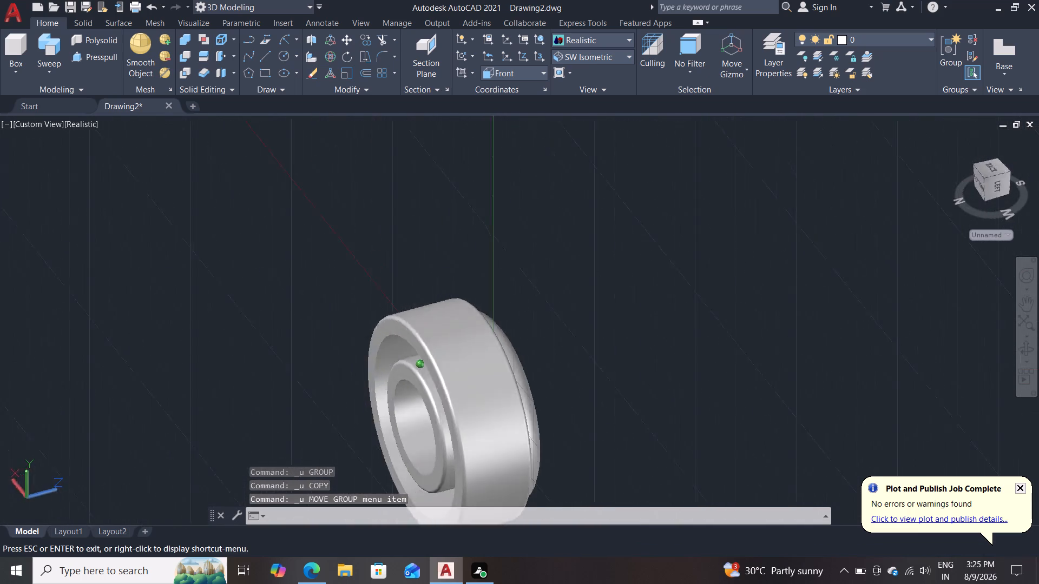
shift+middle_drag(626, 266, 634, 255)
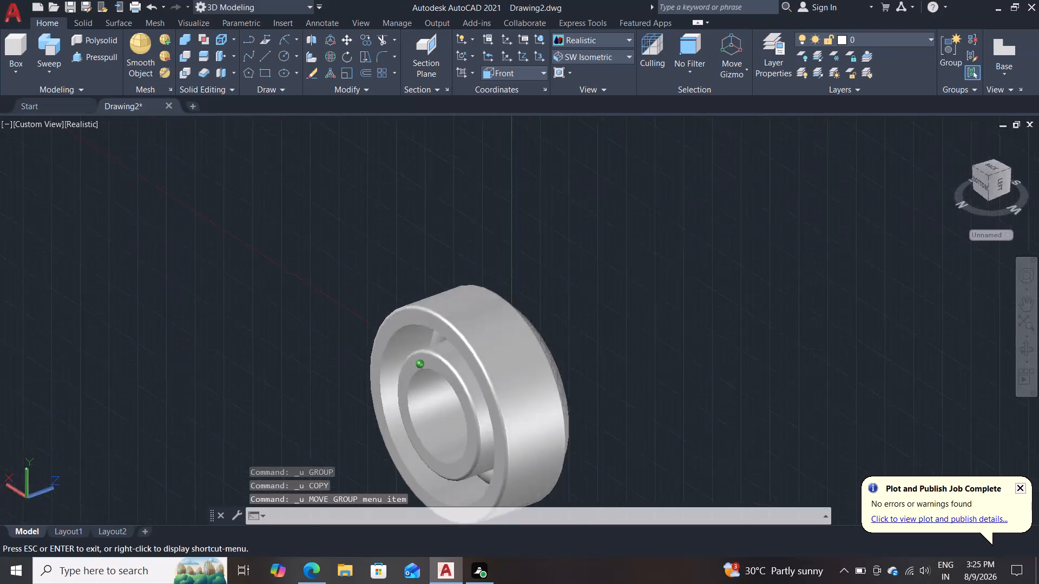
shift+middle_drag(634, 255, 468, 240)
shift+middle_drag(461, 224, 448, 188)
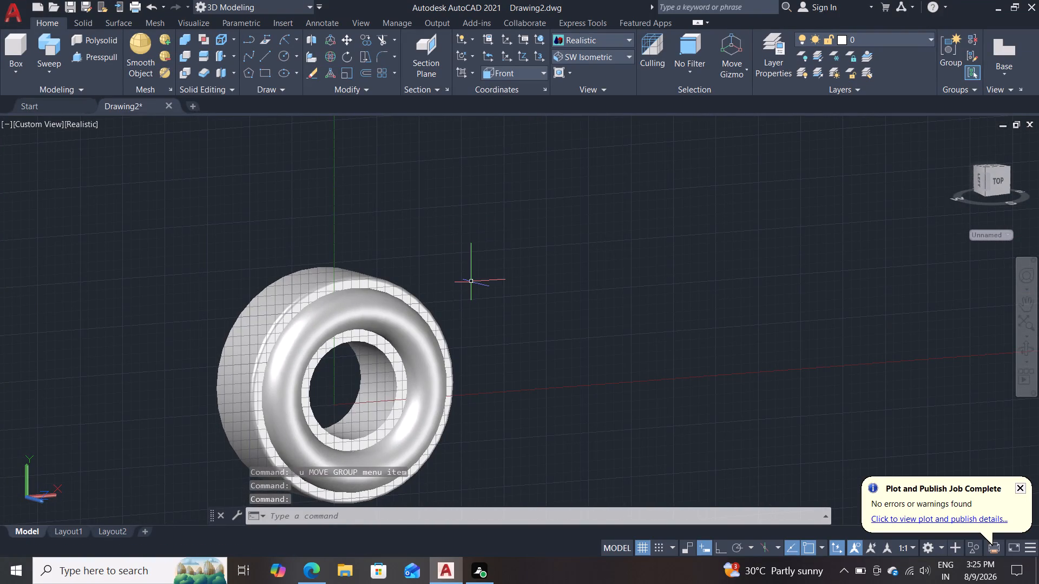
key(ctrl+z)
key(ctrl+z)
key(ctrl+z)
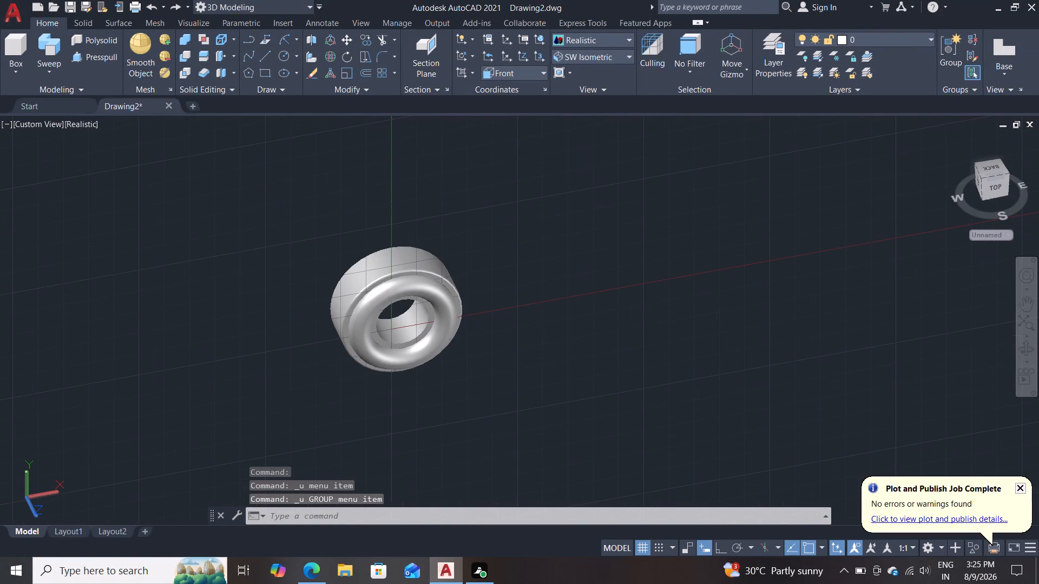
key(ctrl+z)
key(ctrl+z)
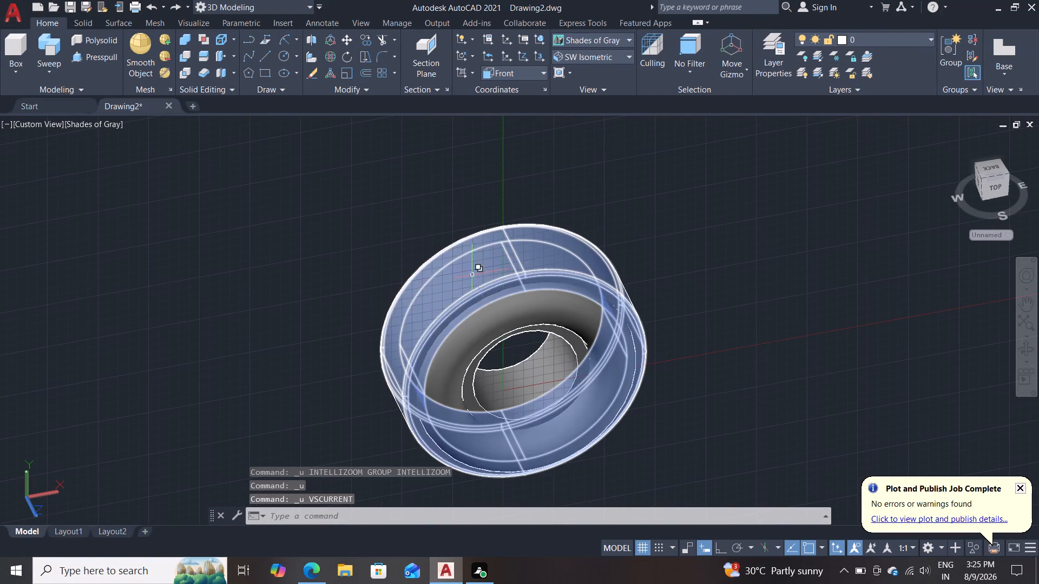
key(ctrl+z)
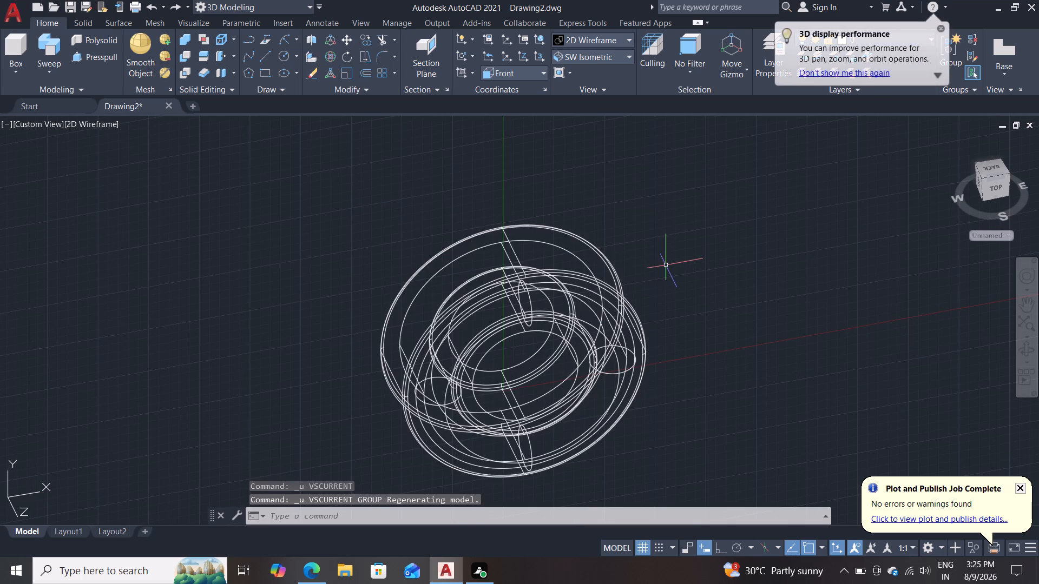
key(ctrl+z)
key(ctrl+z)
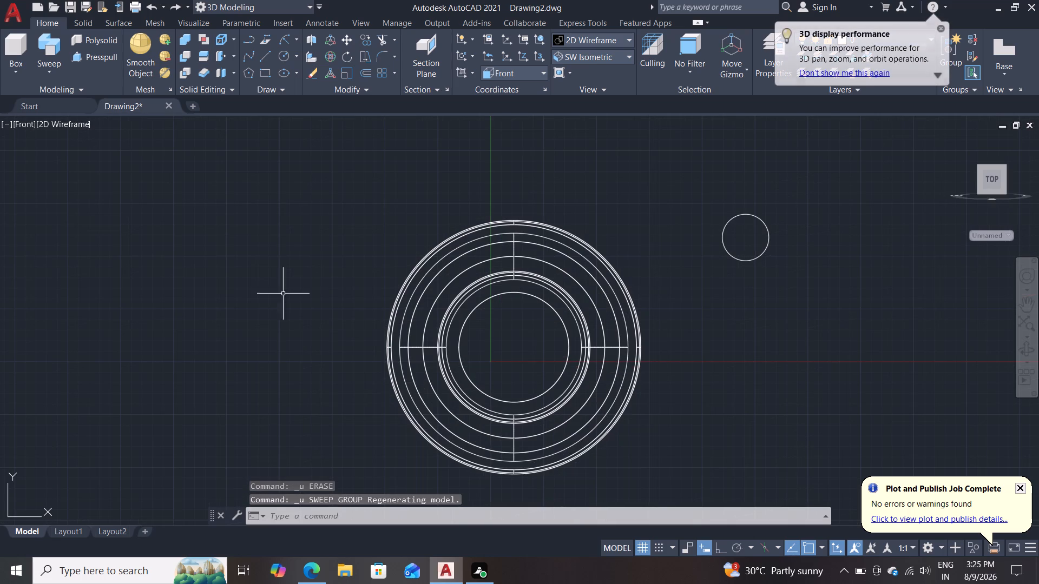
Undo the earlier sweep operation and the circle drawn beside the rings.
shift+middle_drag(289, 301, 472, 334)
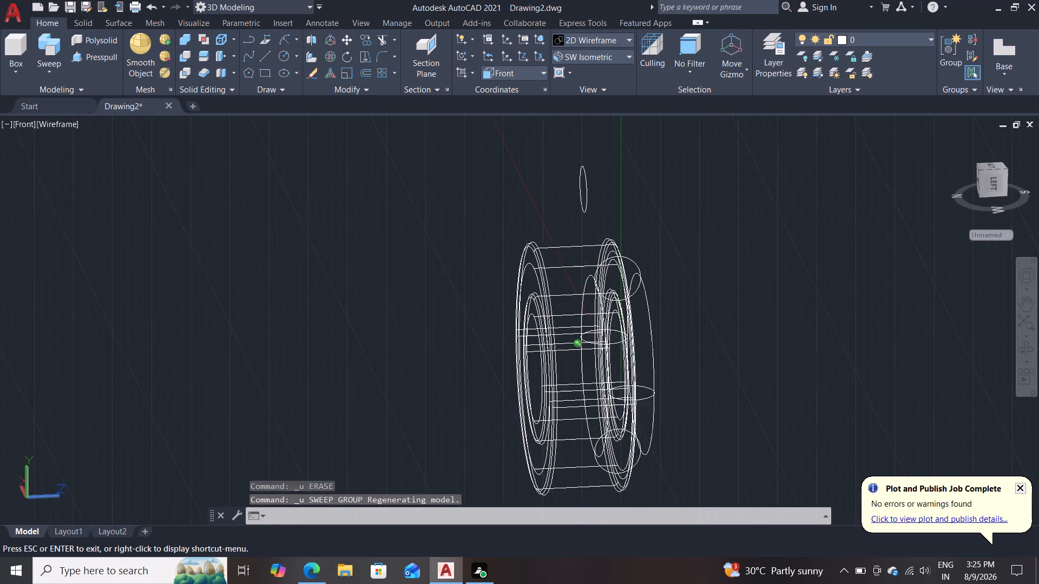
shift+middle_drag(472, 334, 294, 306)
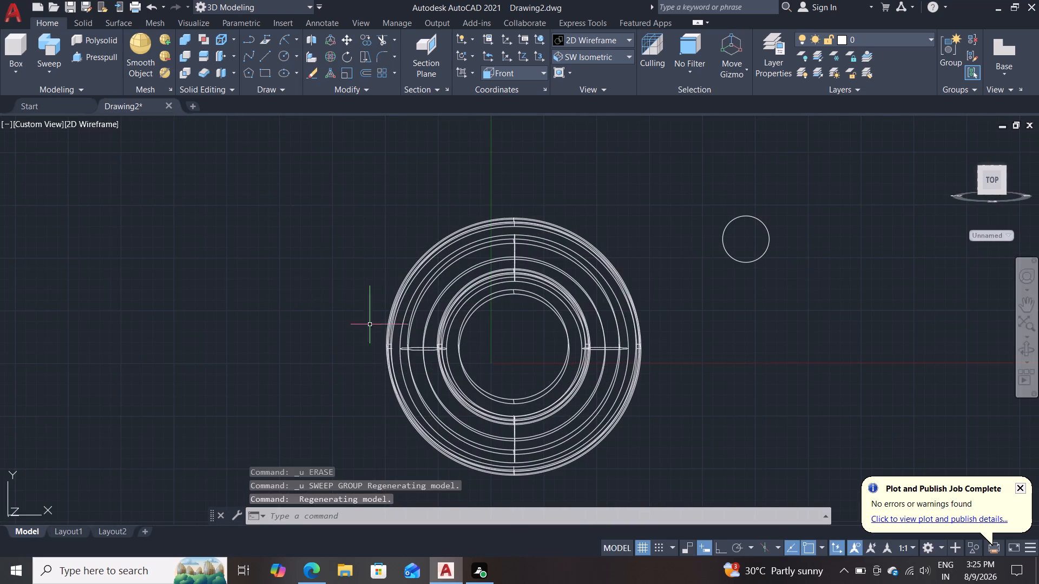
key(ctrl+z)
key(ctrl+z)
key(ctrl+z)
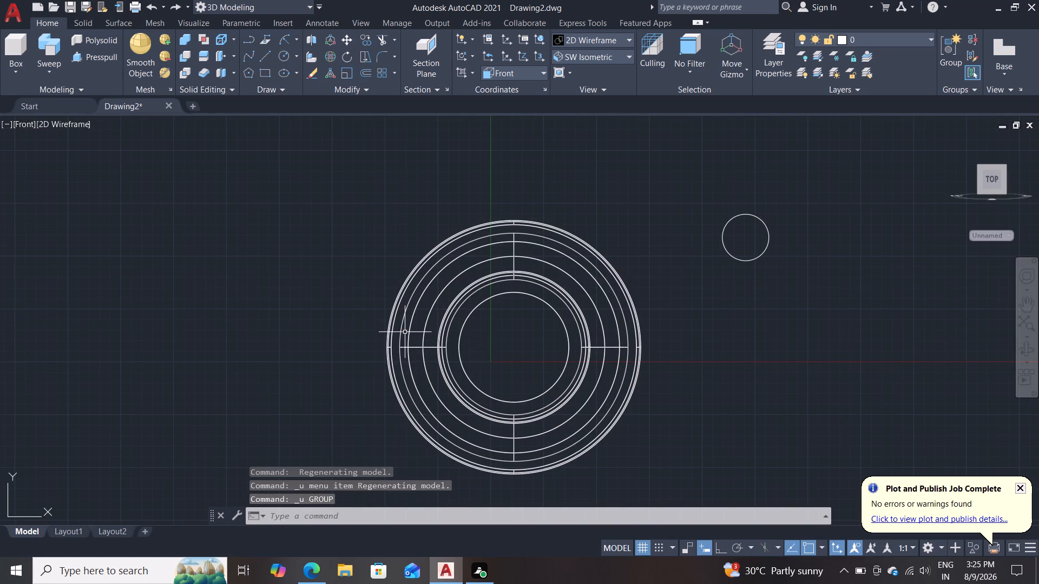
key(ctrl+z)
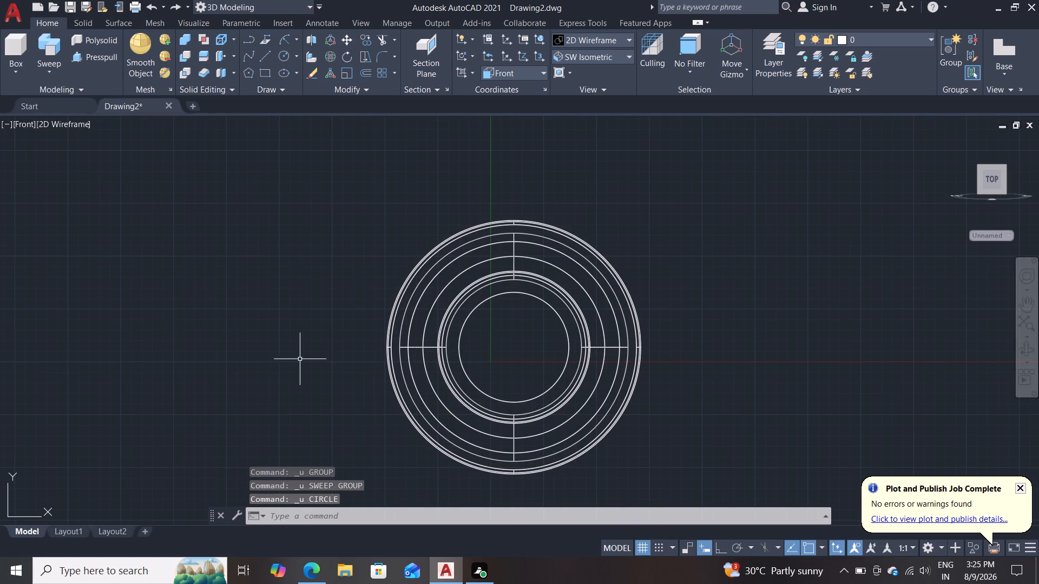
Undo the remaining sweep operation that formed the torus between the inner and outer rings.
shift+middle_drag(299, 343, 409, 401)
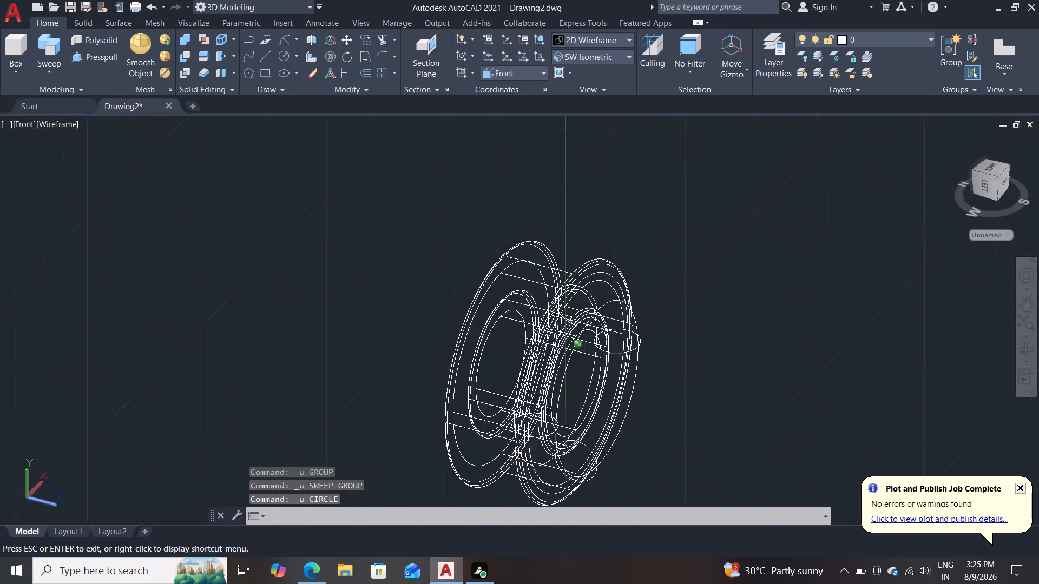
shift+middle_drag(409, 401, 300, 369)
scroll(299, 366, up, 1)
key(ctrl+z)
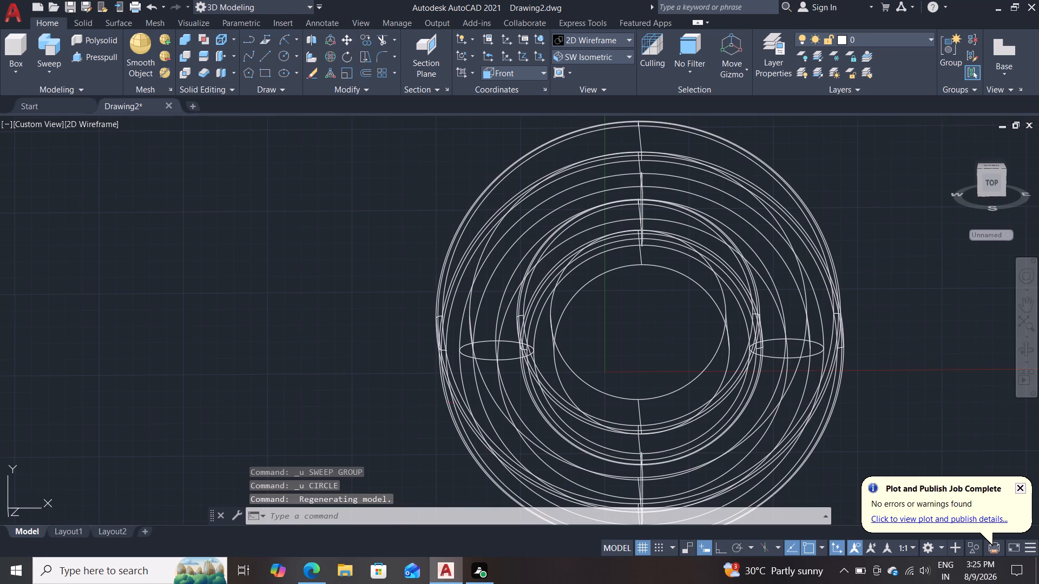
key(ctrl+z)
shift+middle_drag(345, 344, 372, 359)
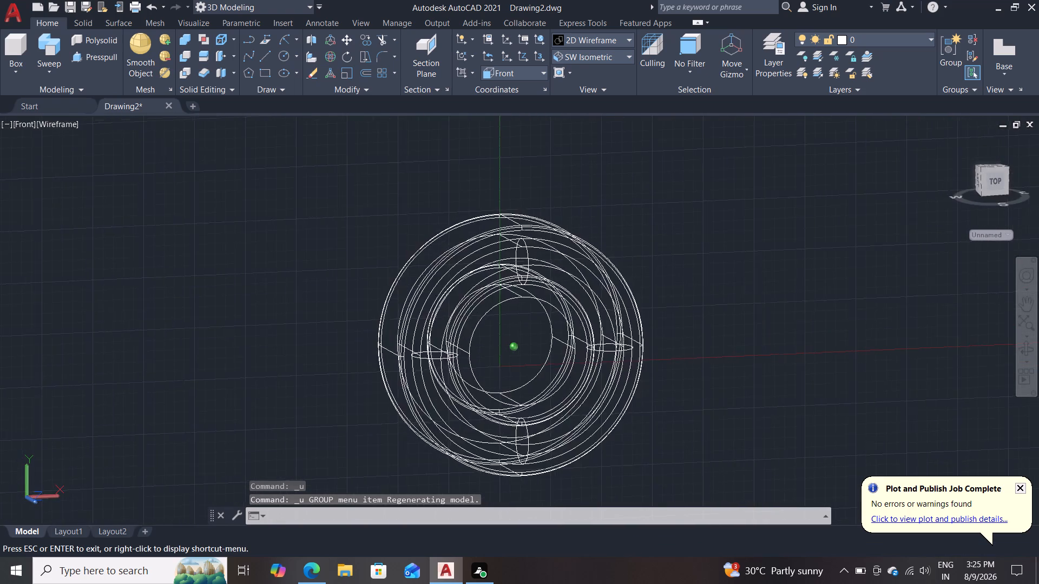
shift+middle_drag(372, 359, 342, 339)
key(ctrl+z)
key(ctrl+z)
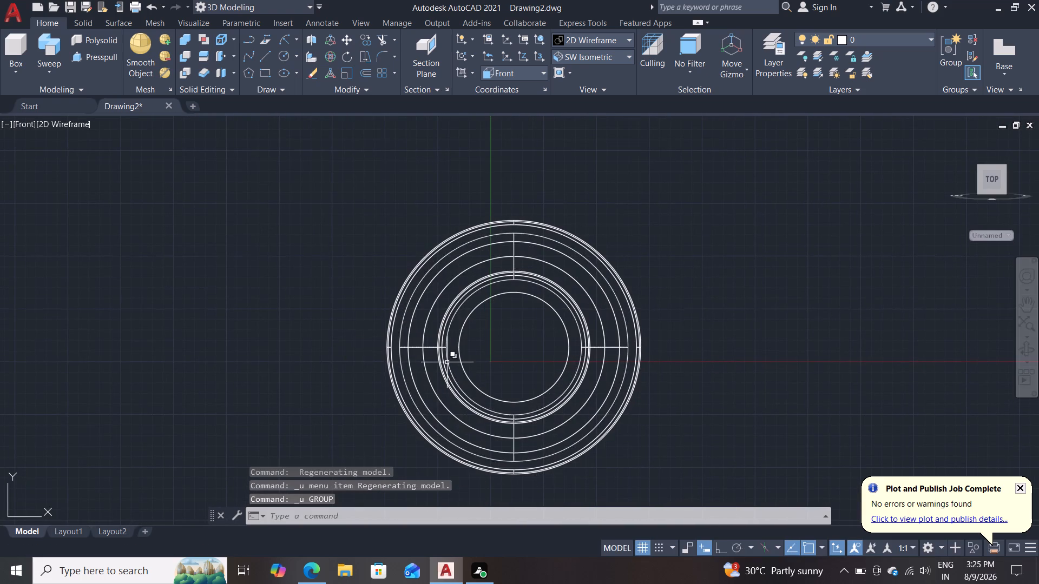
shift+middle_drag(410, 357, 568, 390)
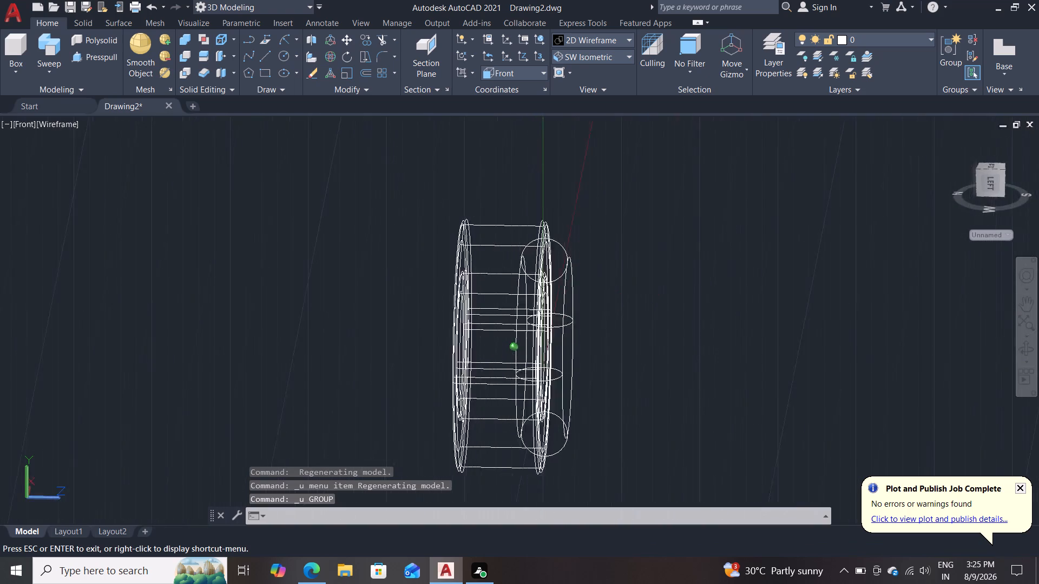
shift+middle_drag(568, 390, 417, 369)
key(ctrl+z)
key(ctrl+z)
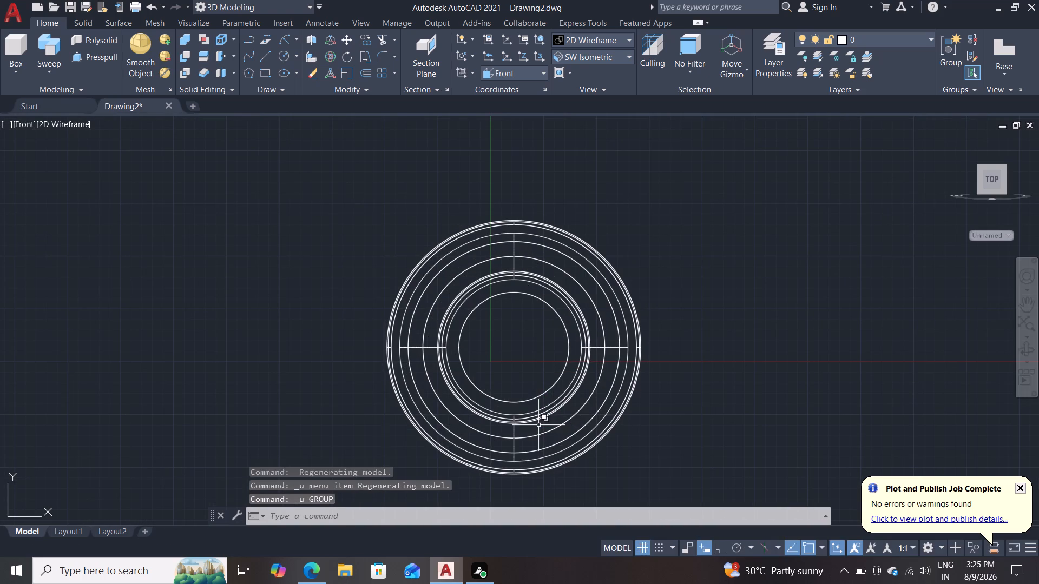
key(ctrl+z)
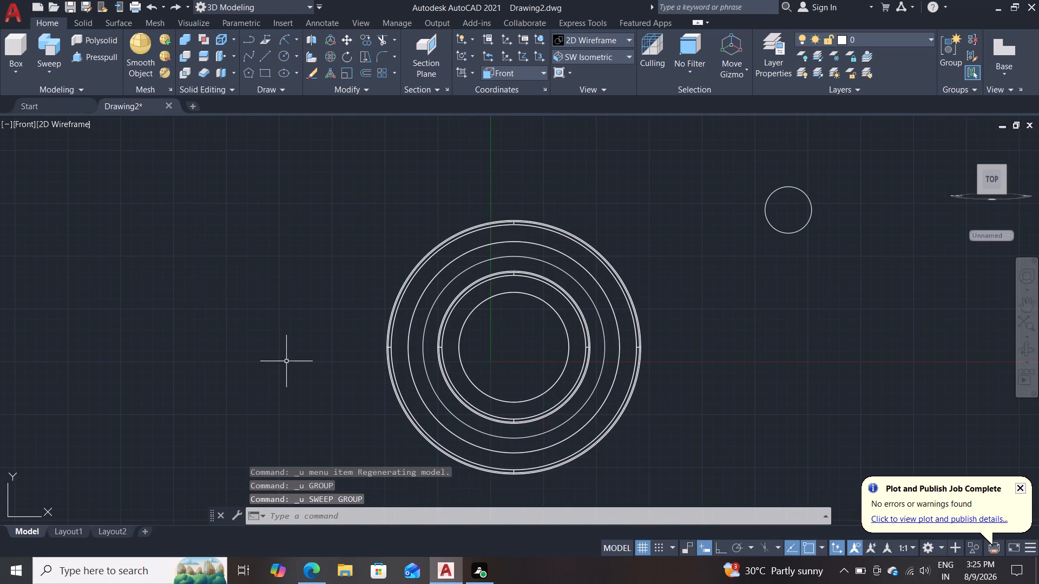
Examine the rings, the circular sweep path and the separate profile circle from several angles.
shift+middle_drag(285, 359, 330, 408)
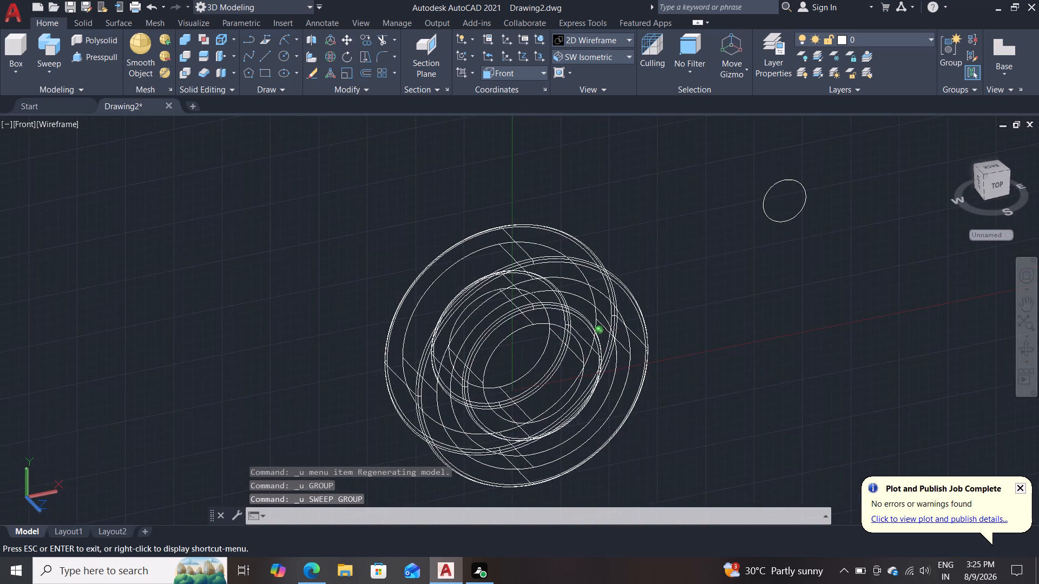
shift+middle_drag(330, 408, 294, 368)
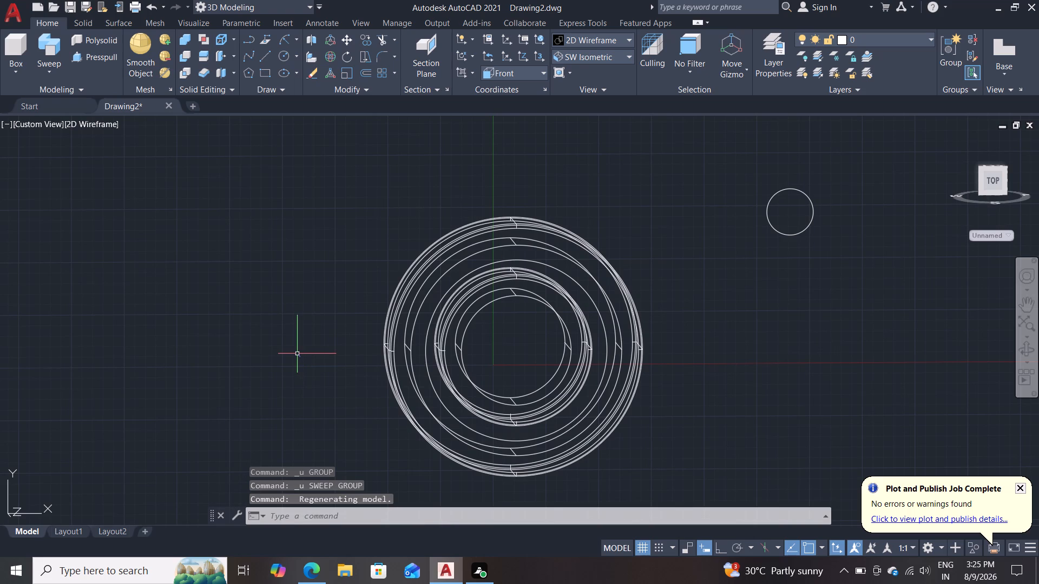
key(ctrl+z)
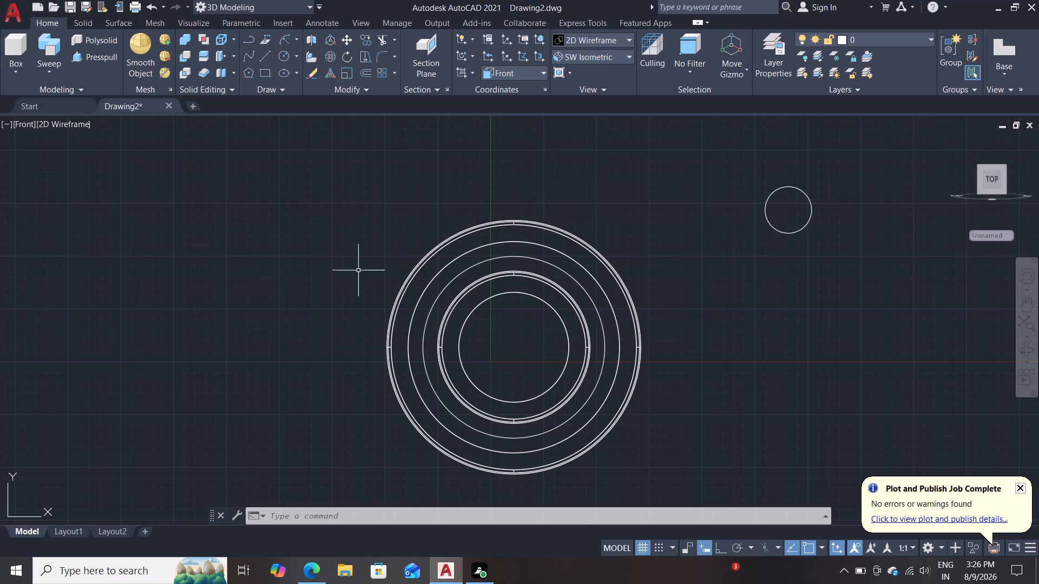
click(586, 57)
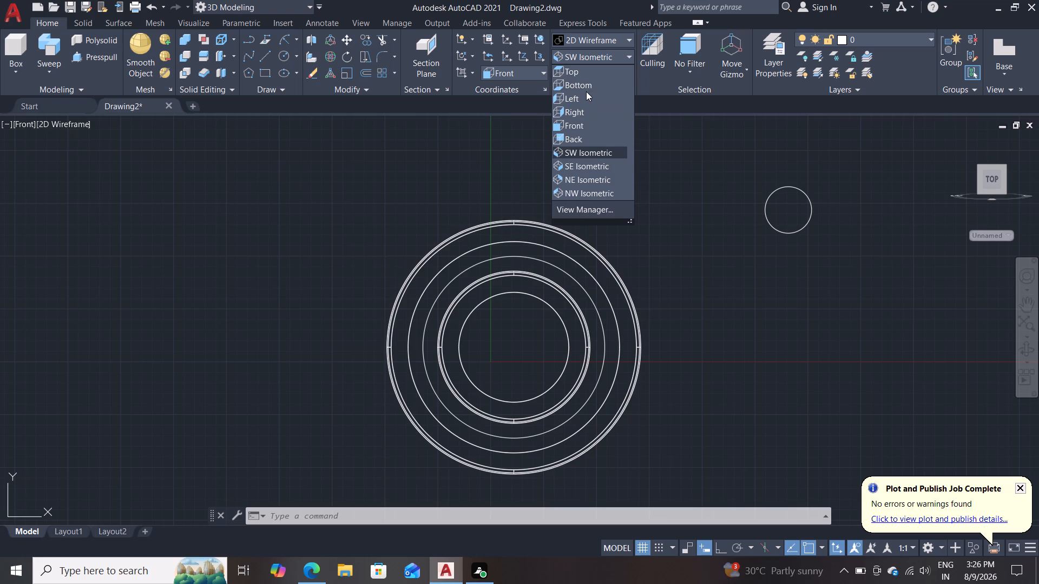
key(Escape)
shift+middle_drag(361, 266, 396, 277)
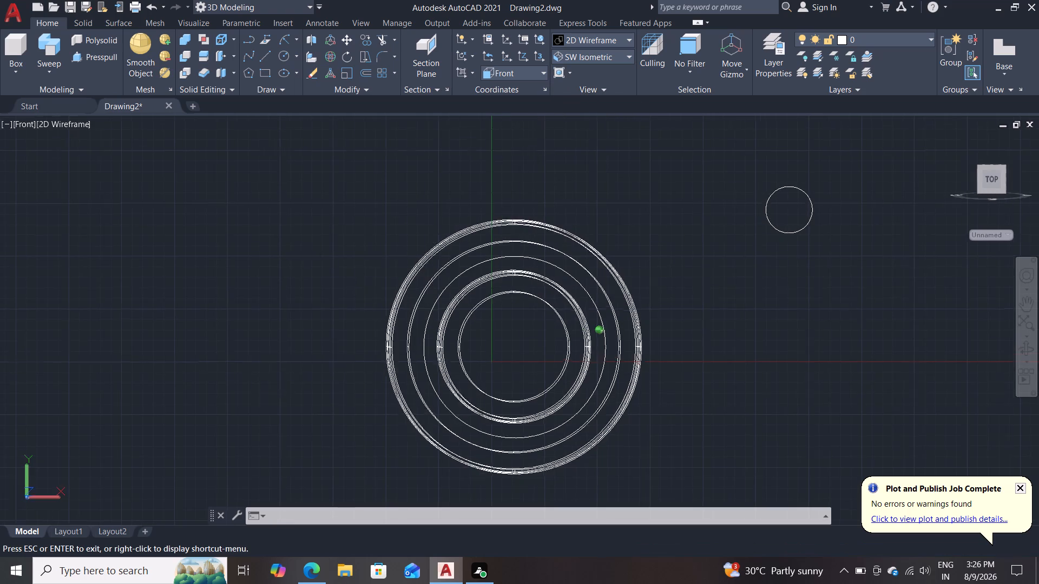
shift+middle_drag(396, 277, 438, 303)
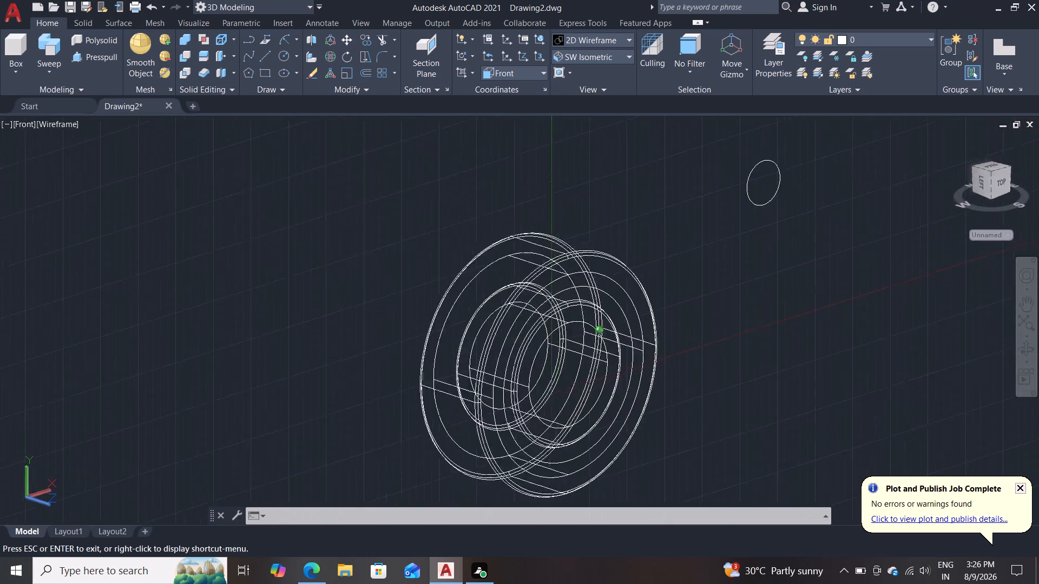
shift+middle_drag(438, 303, 338, 266)
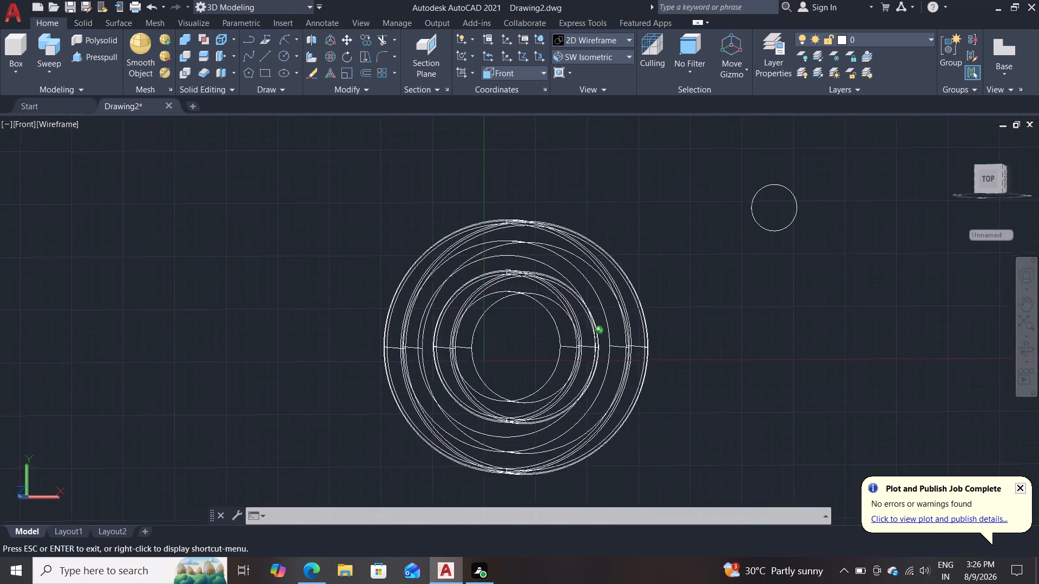
shift+middle_drag(338, 266, 363, 291)
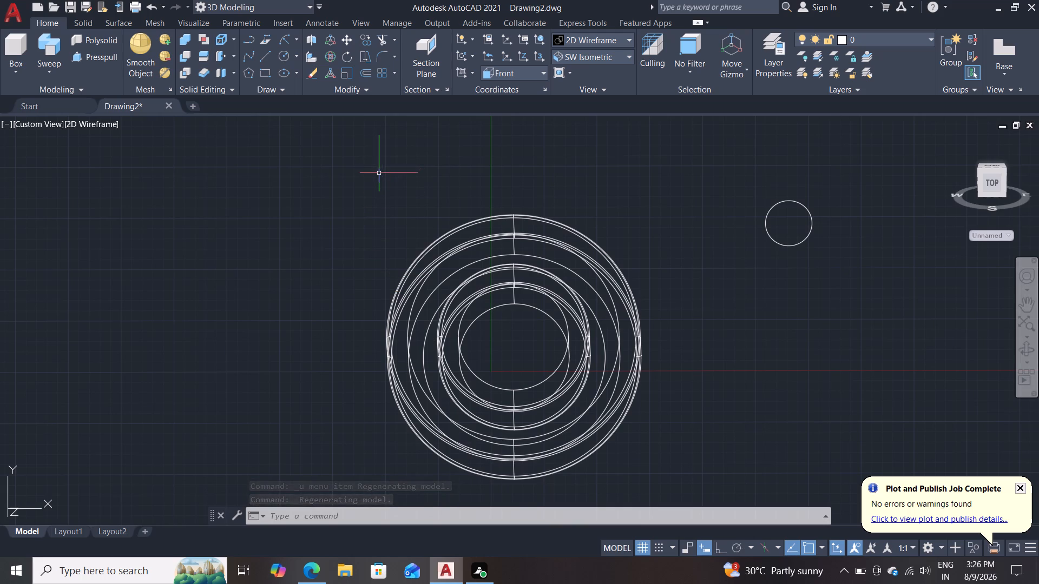
shift+middle_drag(341, 234, 436, 154)
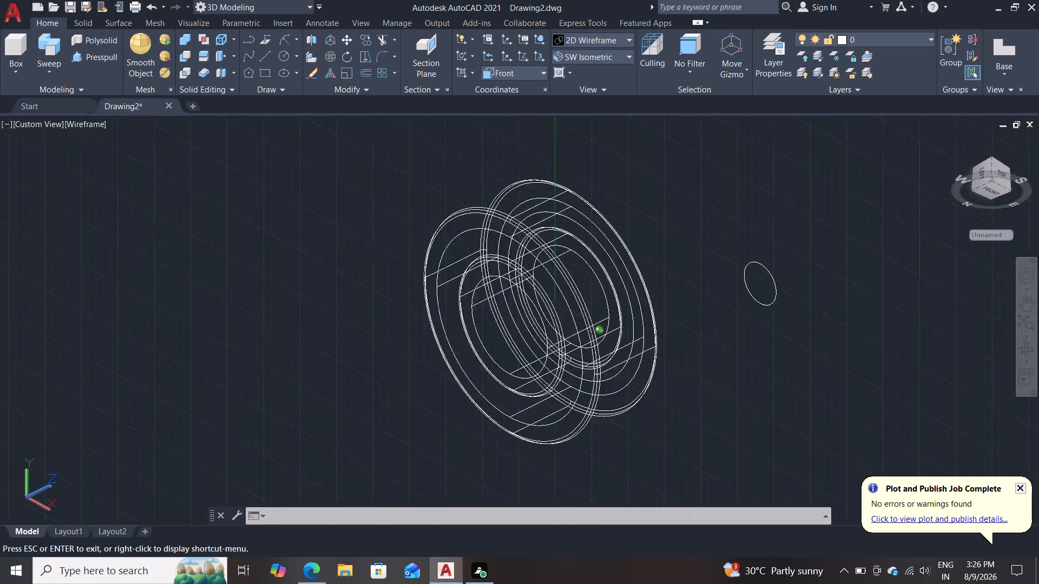
shift+middle_drag(436, 154, 370, 205)
Undo the view changes, the small profile circle beside the rings and the circular sweep path between them.
key(ctrl+z)
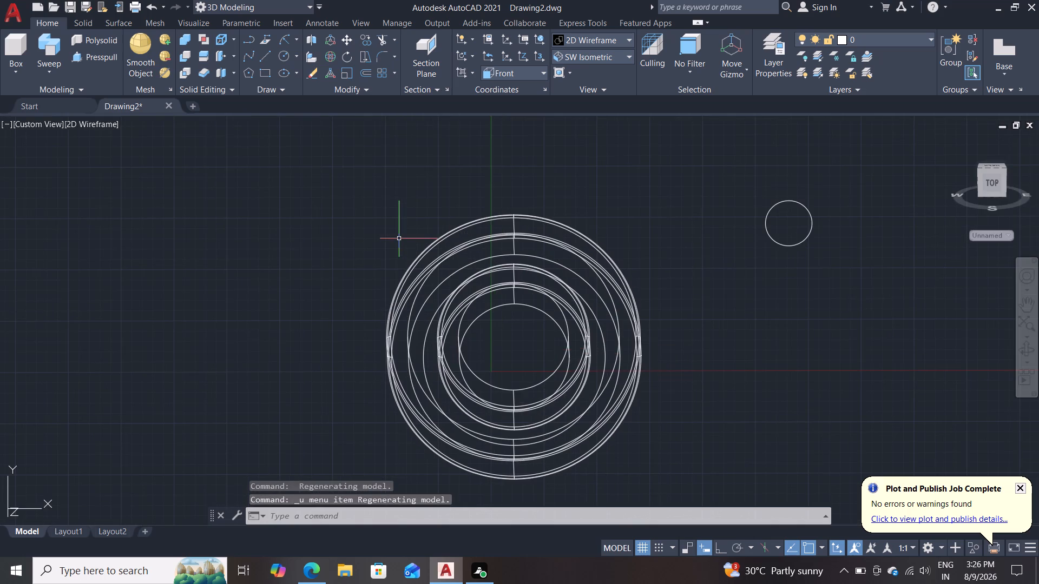
key(ctrl+z)
key(ctrl+z)
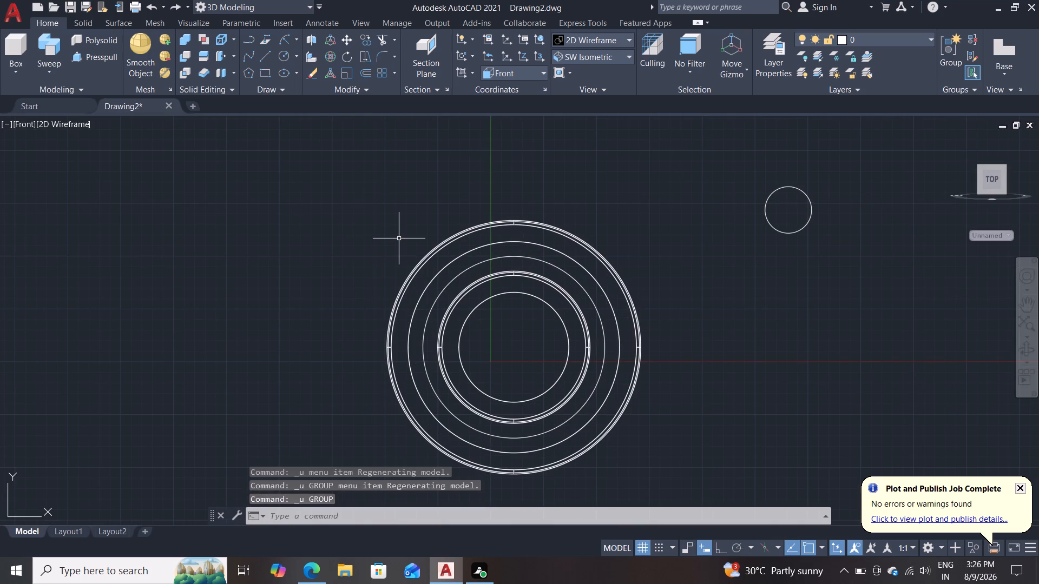
key(ctrl+z)
key(ctrl+z)
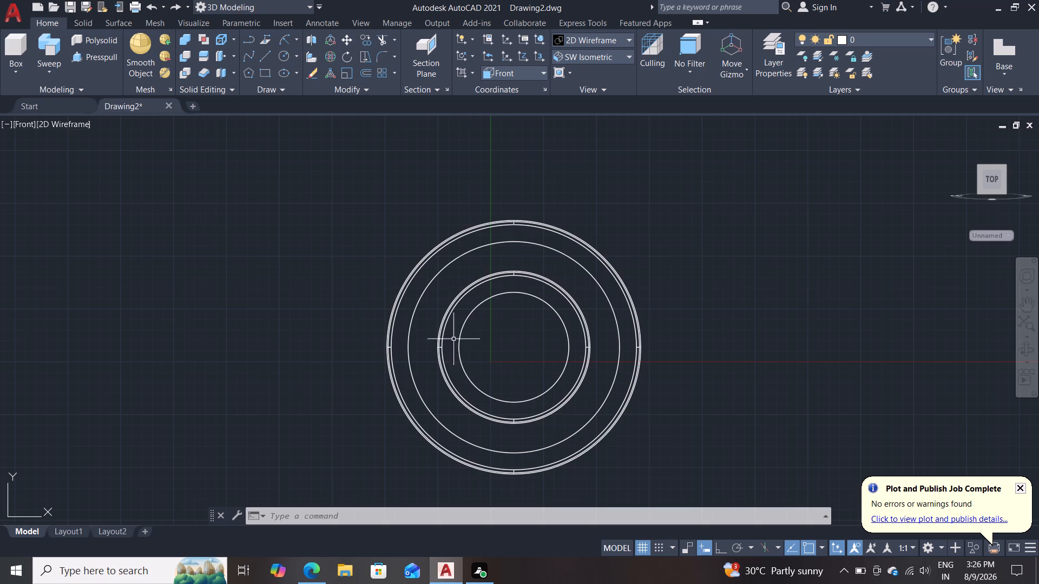
Examine the two bare rings from different angles, then set the viewport to the Front view.
scroll(330, 247, down, 1)
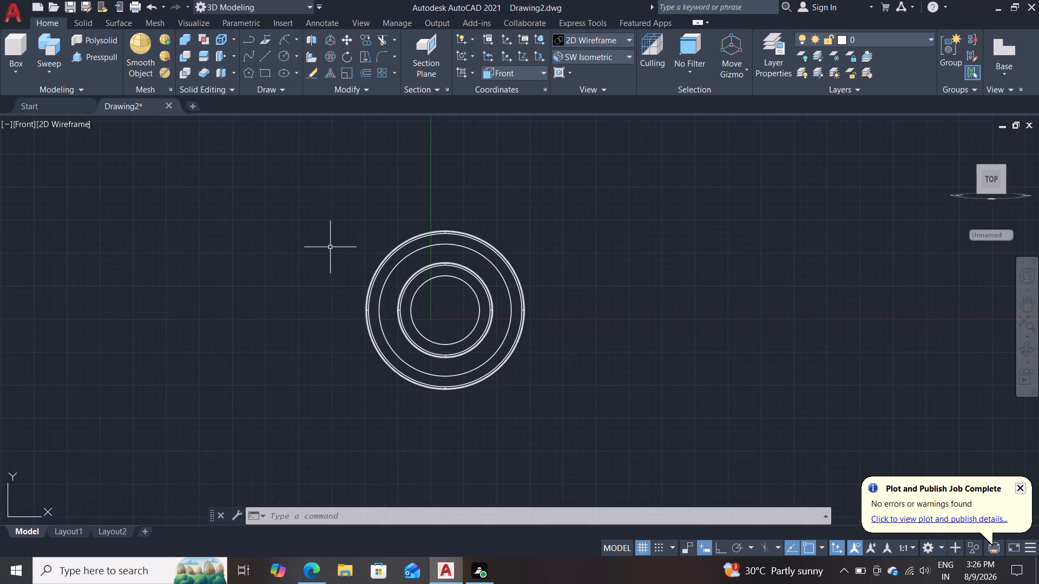
shift+middle_drag(327, 233, 354, 316)
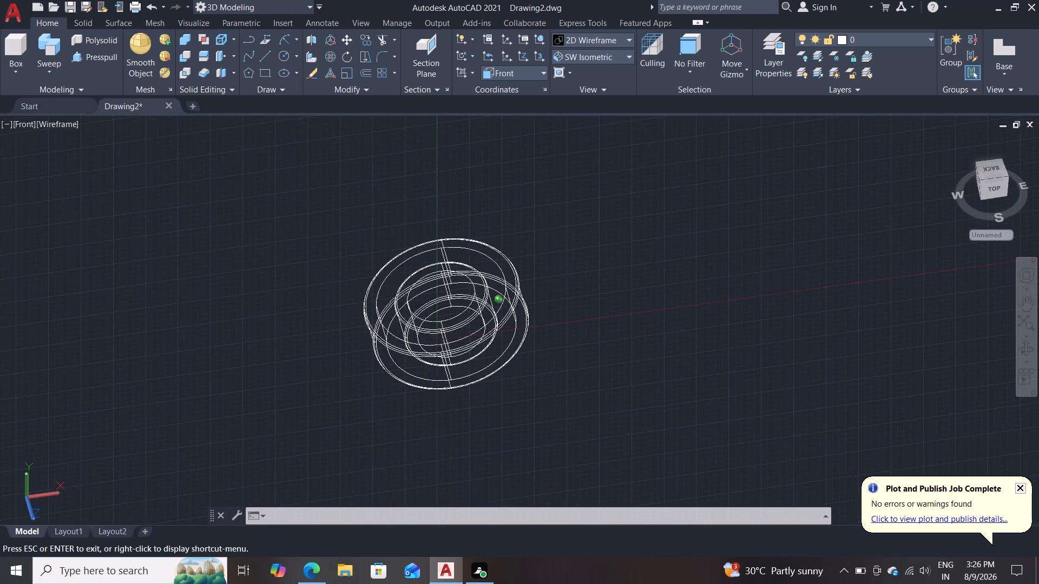
shift+middle_drag(354, 316, 355, 277)
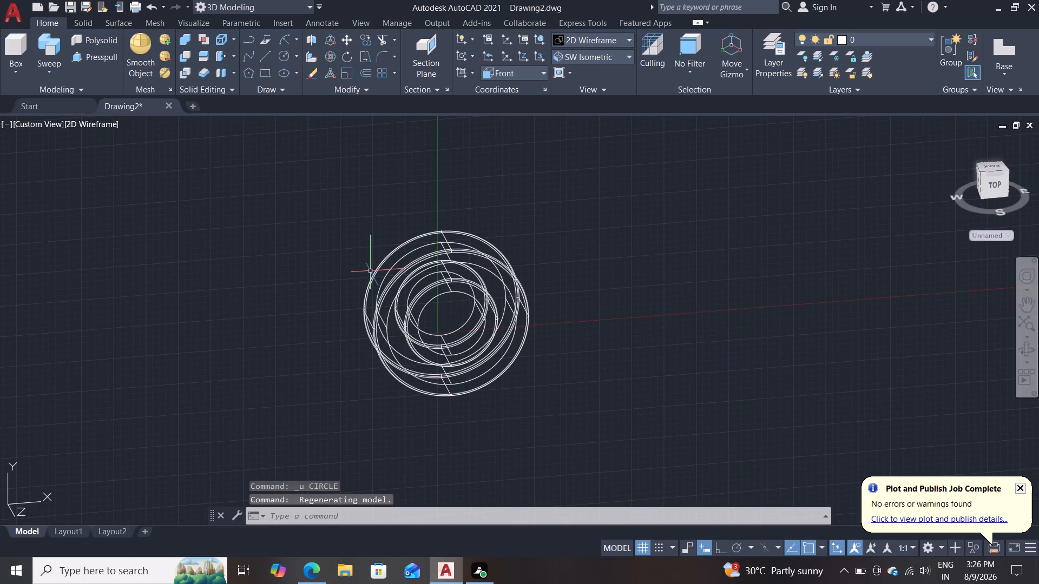
shift+middle_drag(315, 268, 295, 228)
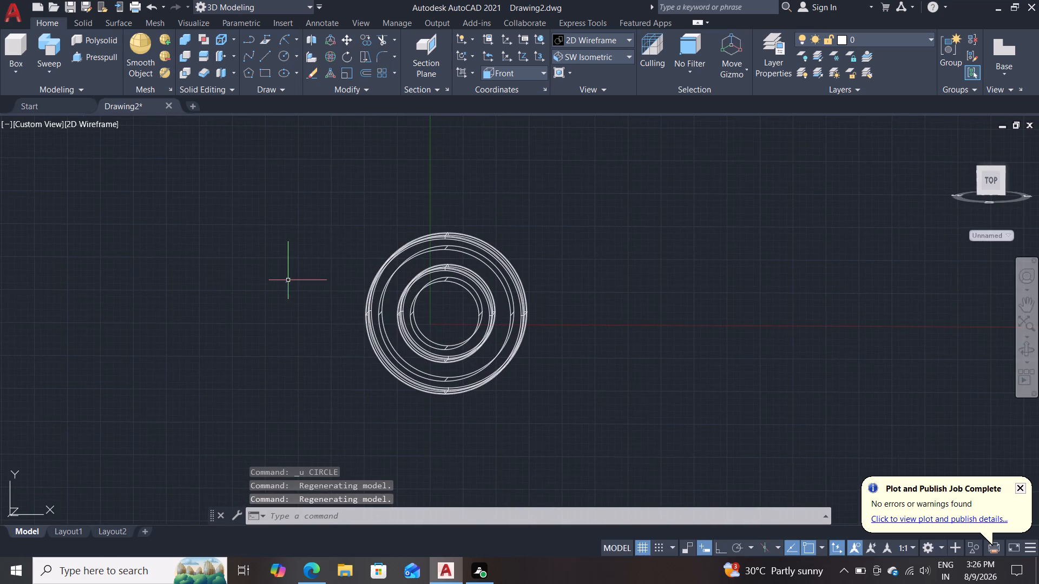
shift+middle_drag(287, 281, 300, 270)
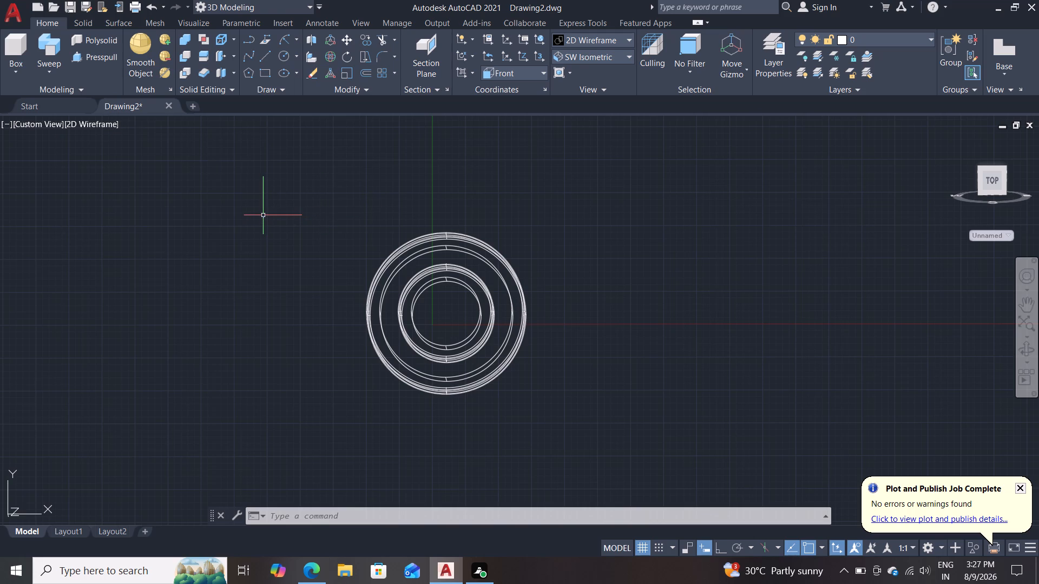
click(49, 121)
click(67, 201)
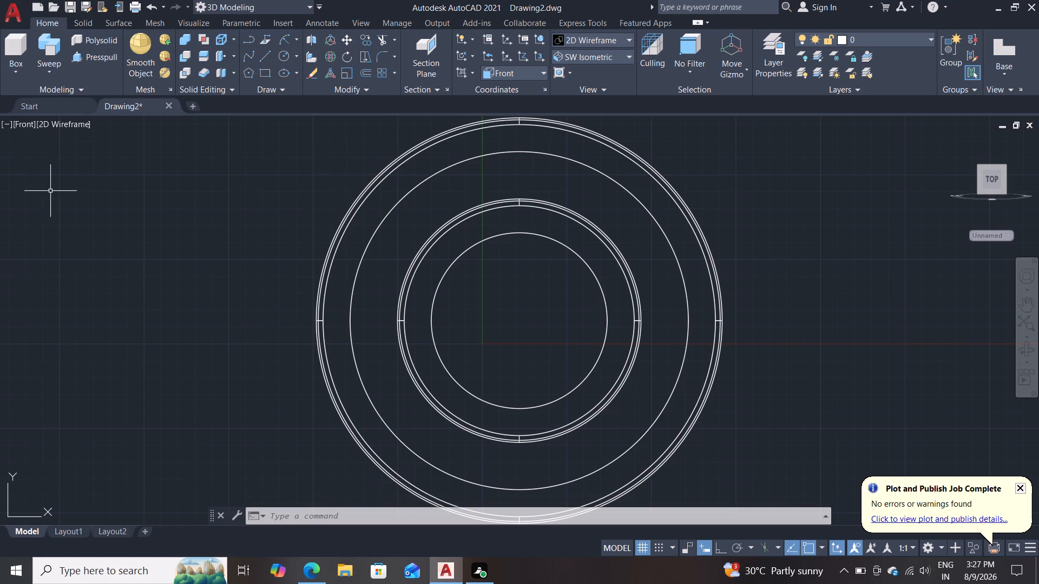
Draw a sweep path circle of radius 21.5 centred on the rings.
key(c)
key(Return)
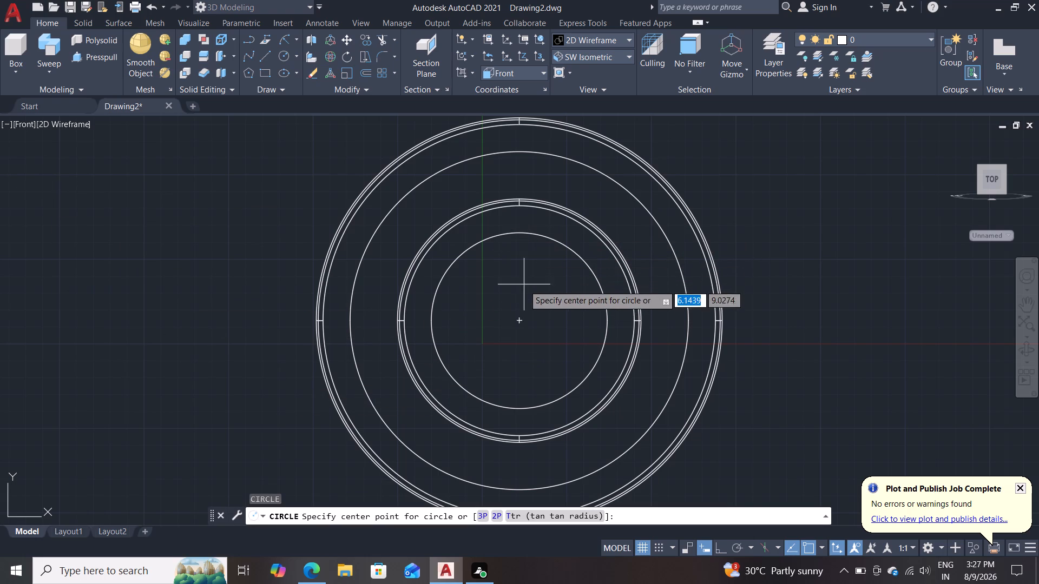
click(522, 323)
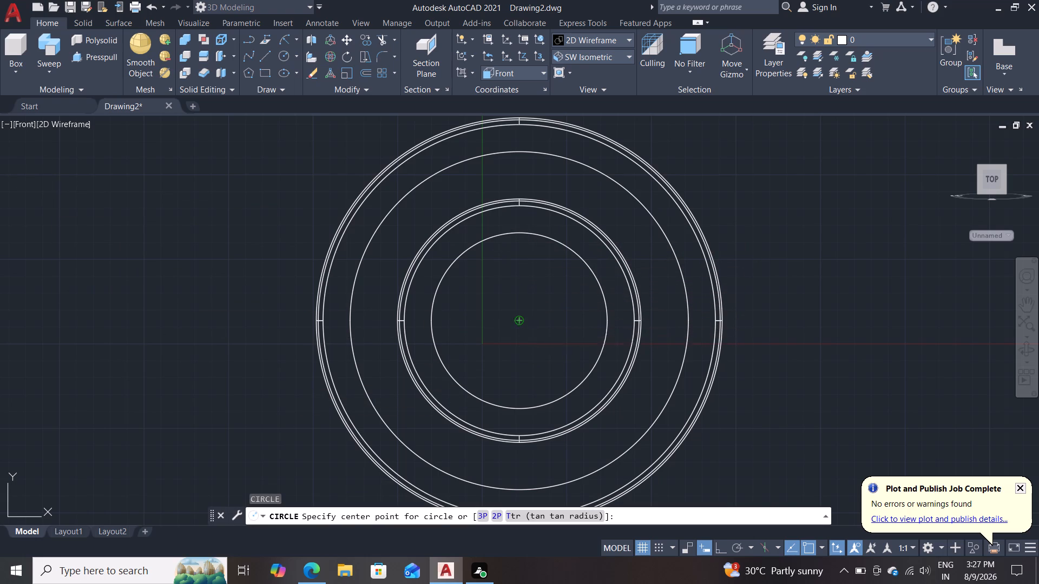
text(21.5)
key(Return)
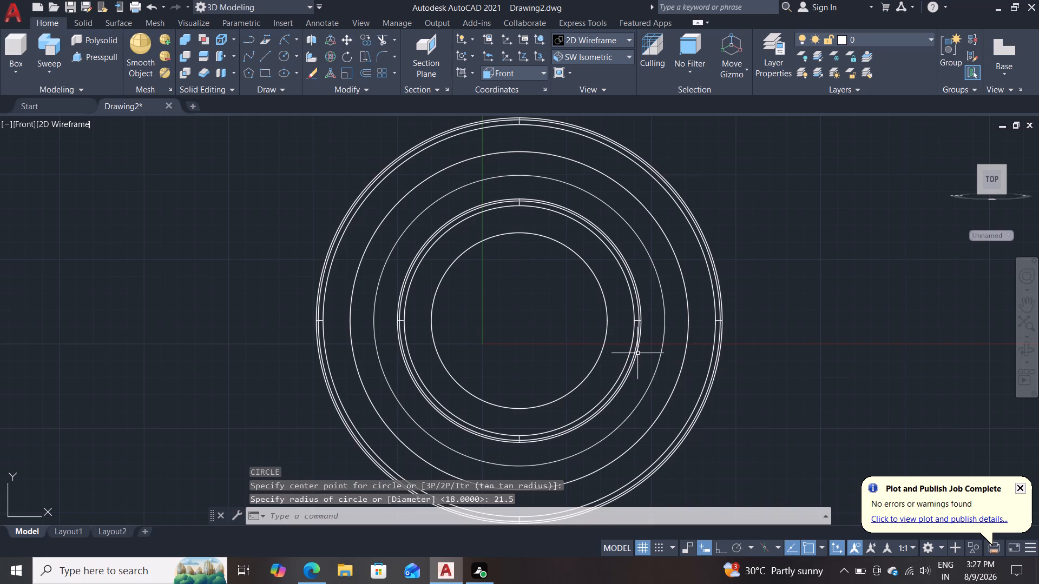
Draw a profile circle of radius 5.5 in the empty space beside the rings.
key(c)
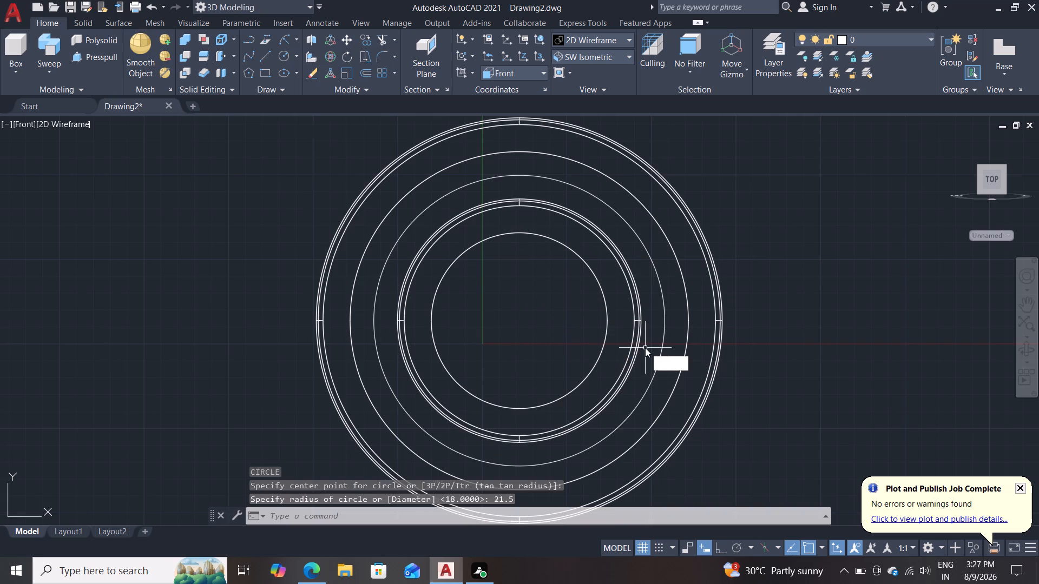
key(Return)
click(802, 255)
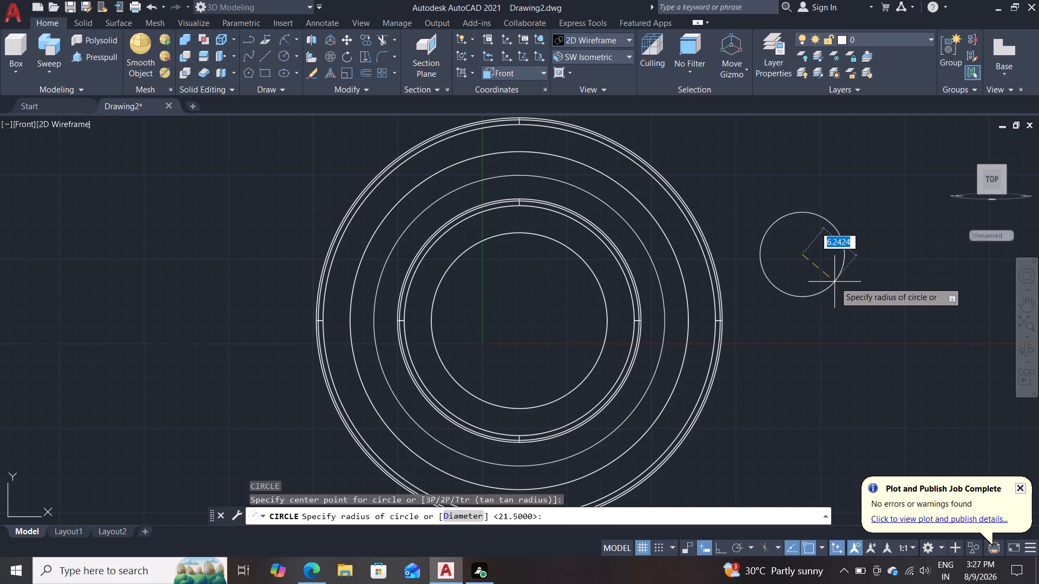
text(5.5)
key(Return)
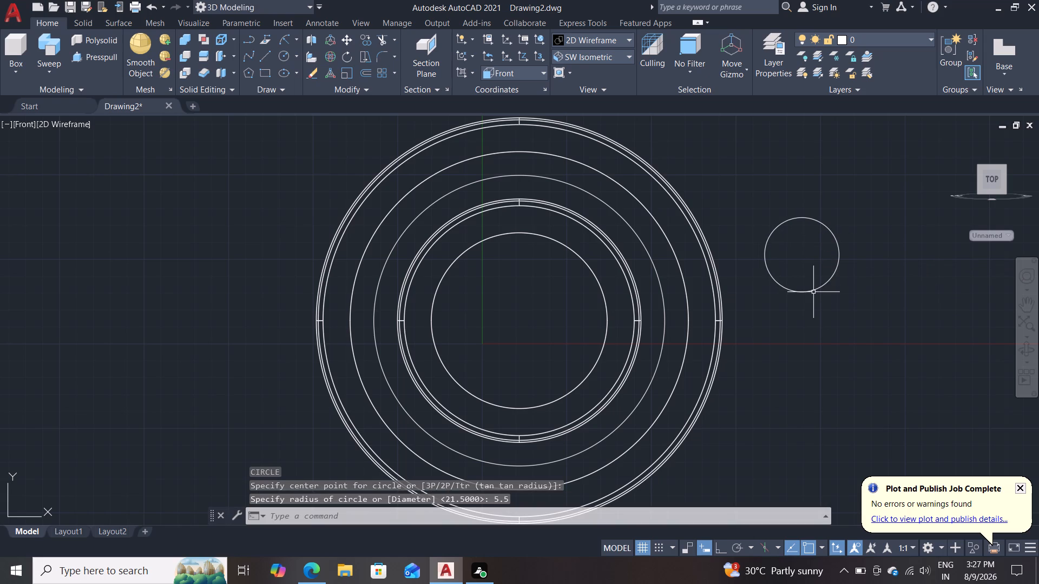
Sweep the 5.5-radius circle as a solid along the 21.5-radius circular path.
click(51, 50)
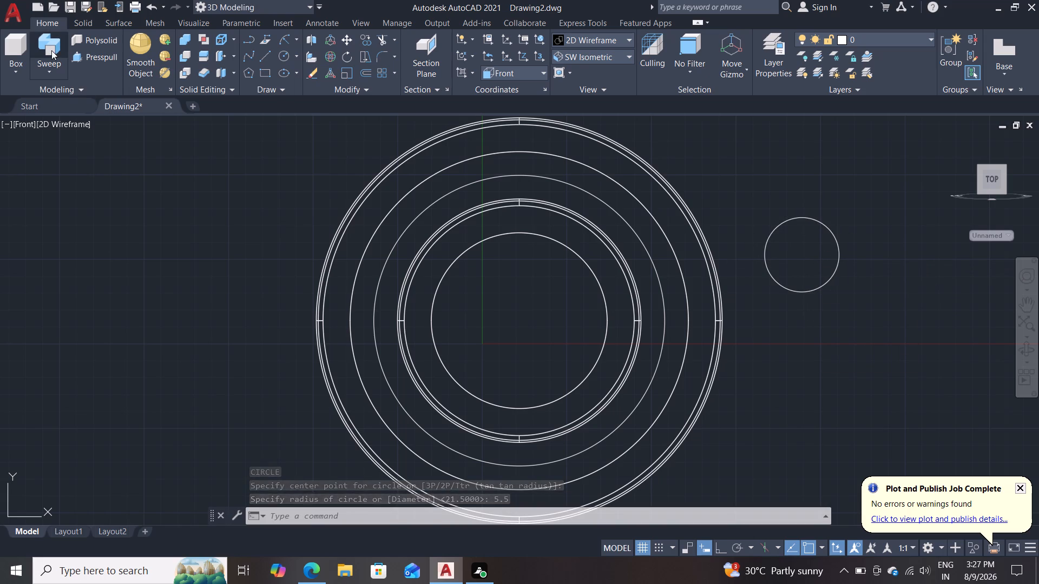
click(827, 227)
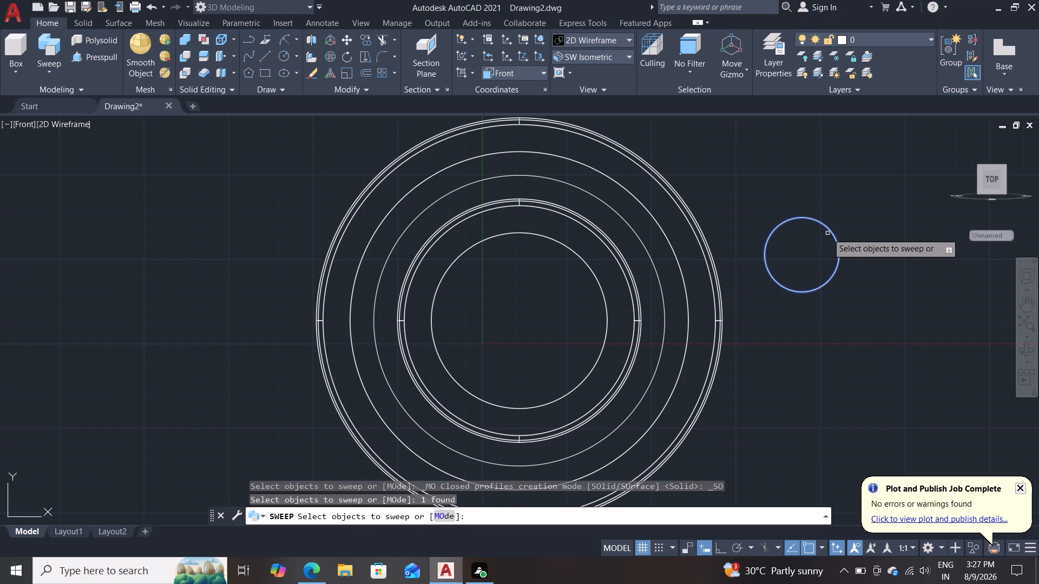
key(Return)
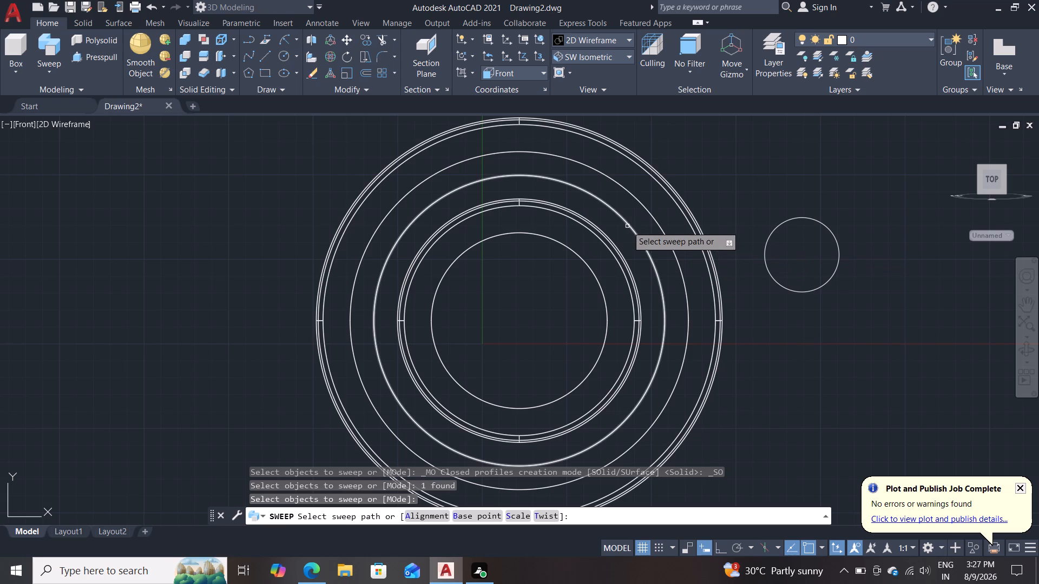
click(628, 226)
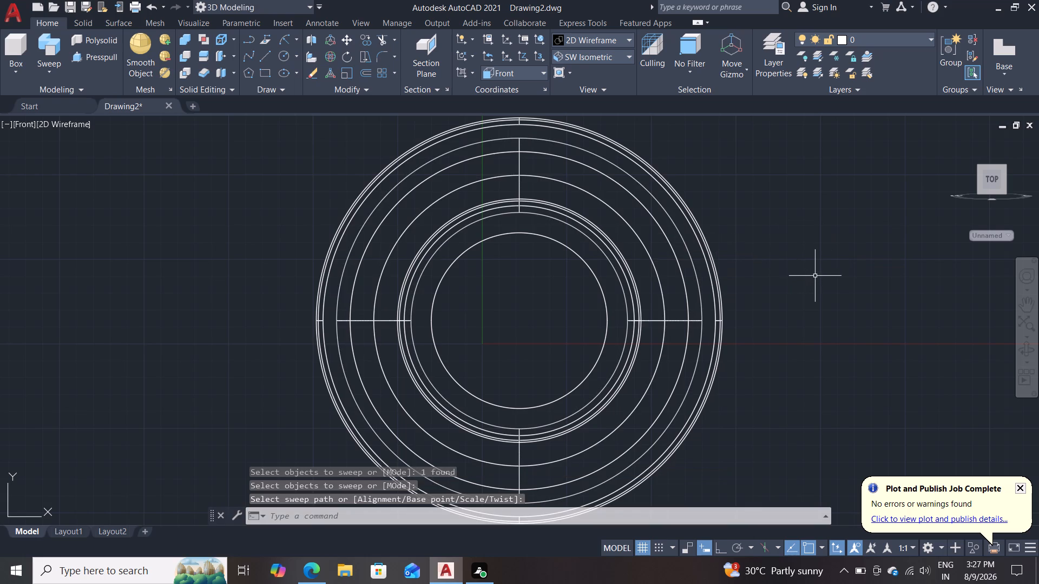
Set the viewport's visual style to Realistic.
shift+middle_drag(815, 276, 737, 357)
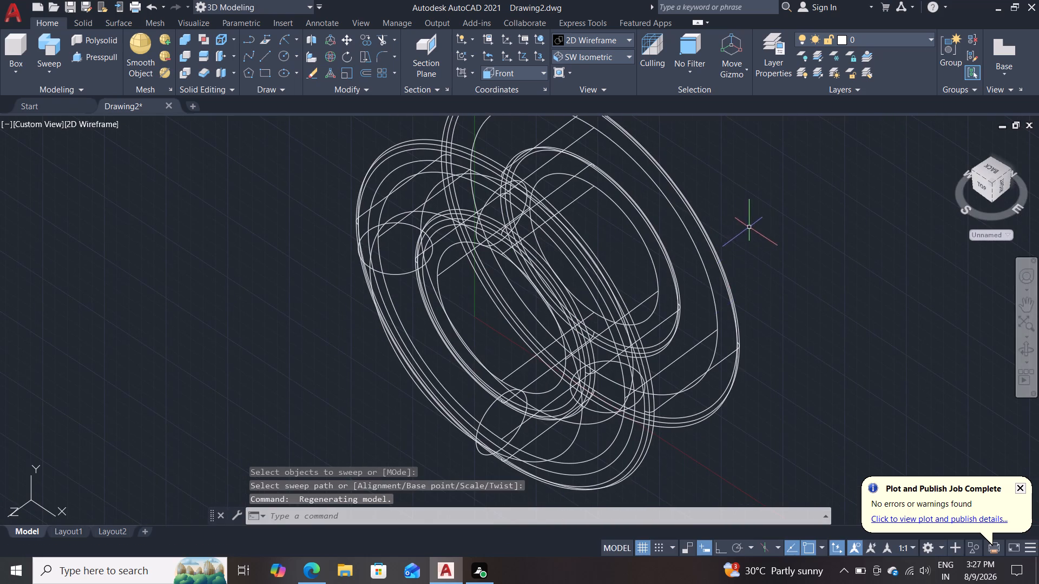
shift+middle_drag(767, 188, 715, 271)
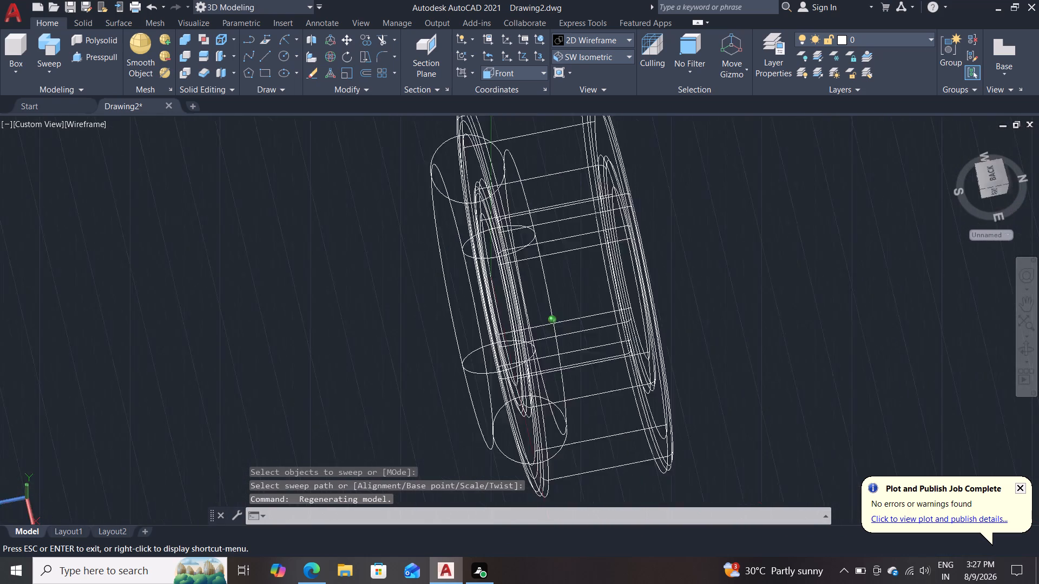
shift+middle_drag(715, 271, 701, 279)
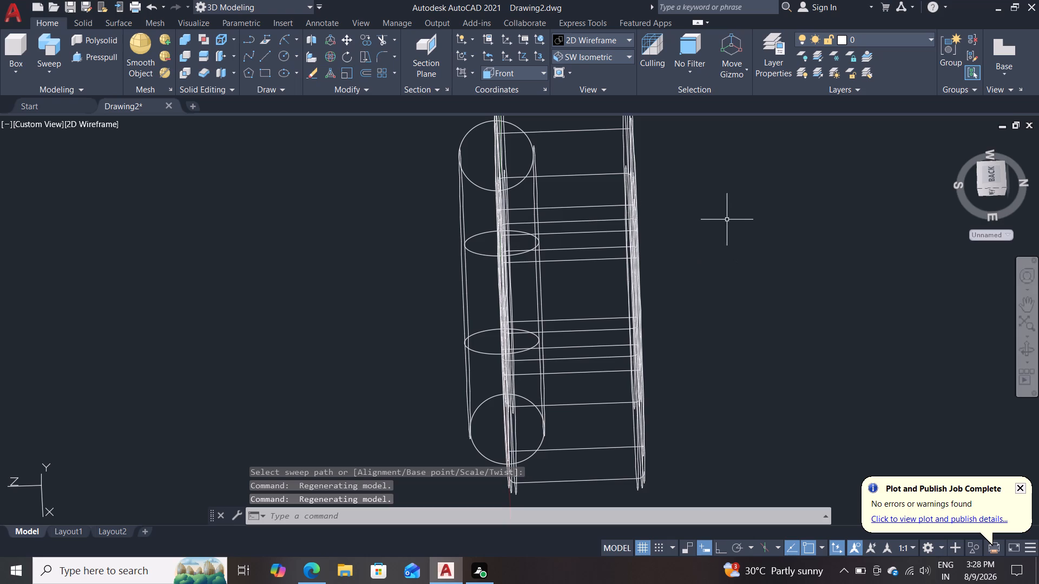
shift+middle_drag(731, 220, 720, 254)
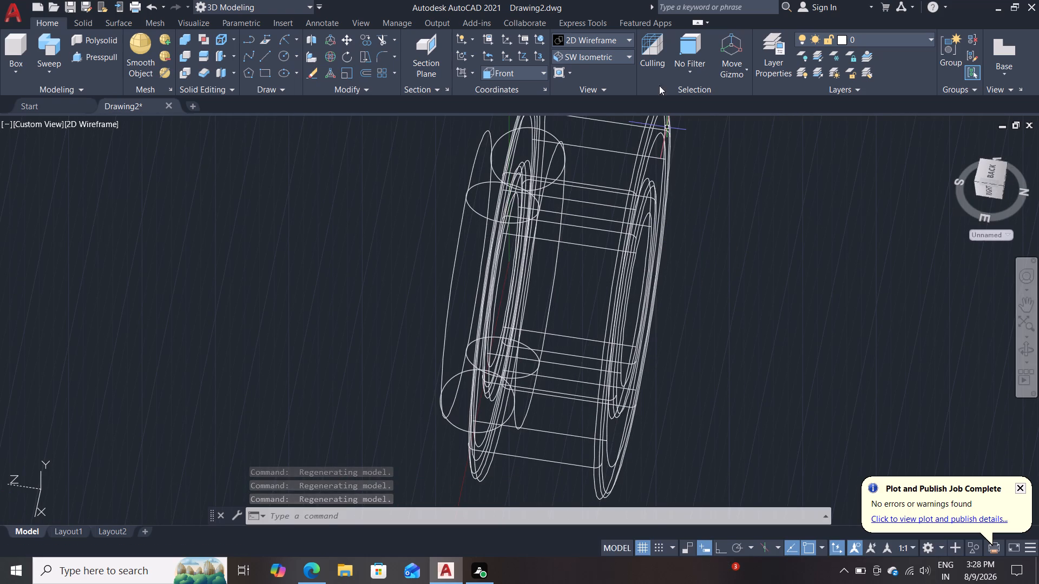
click(614, 37)
click(699, 116)
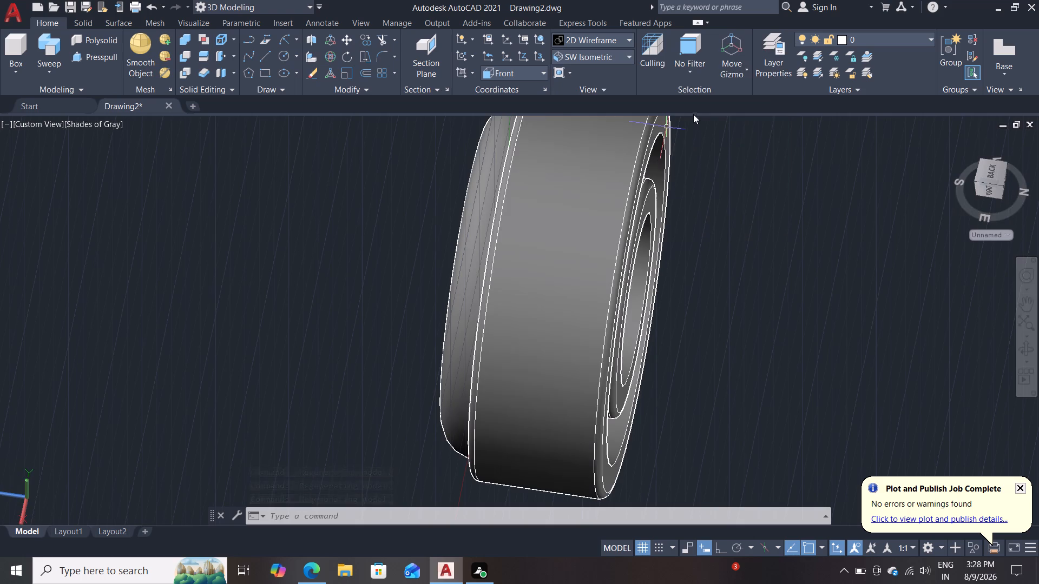
click(620, 38)
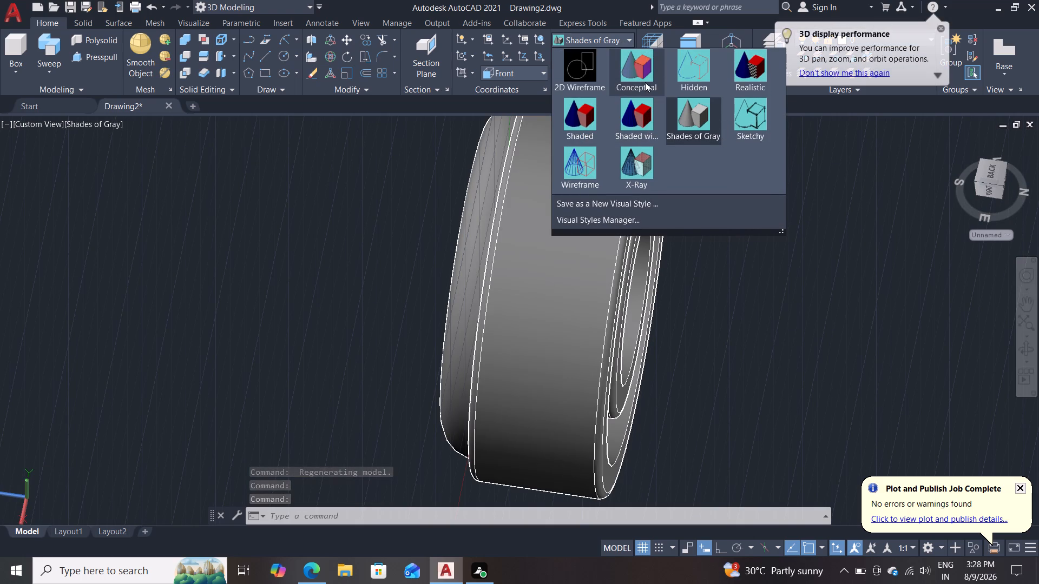
click(752, 66)
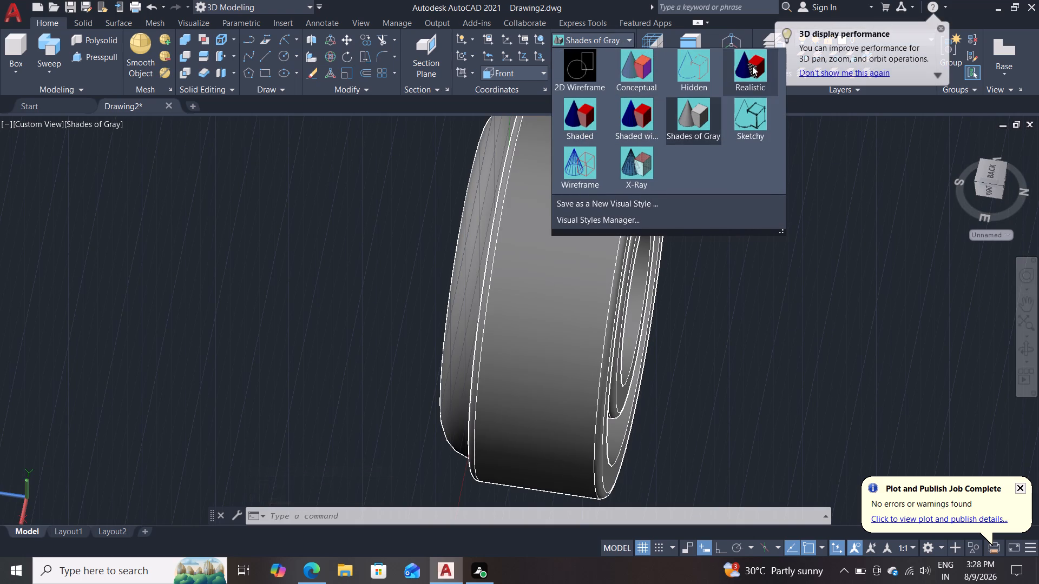
Examine from both faces and the side how the swept torus sits relative to the two rings.
shift+middle_drag(486, 302, 616, 313)
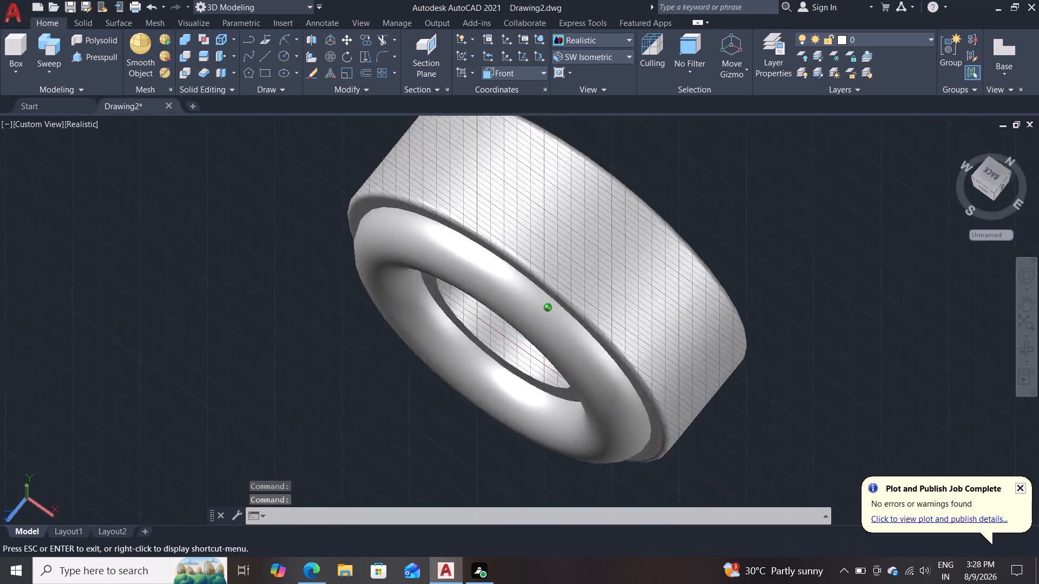
shift+middle_drag(616, 313, 390, 243)
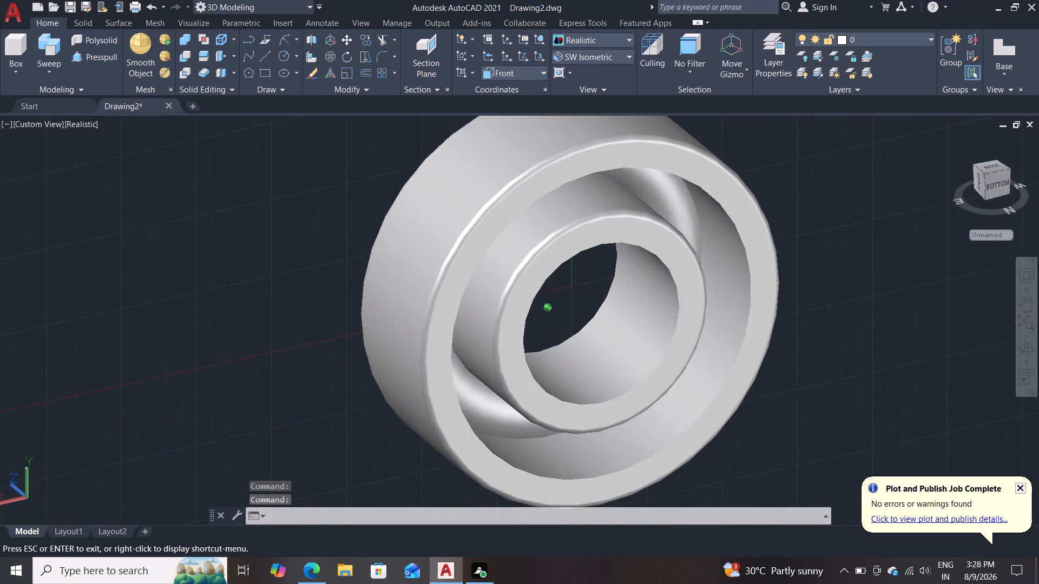
shift+middle_drag(390, 243, 350, 214)
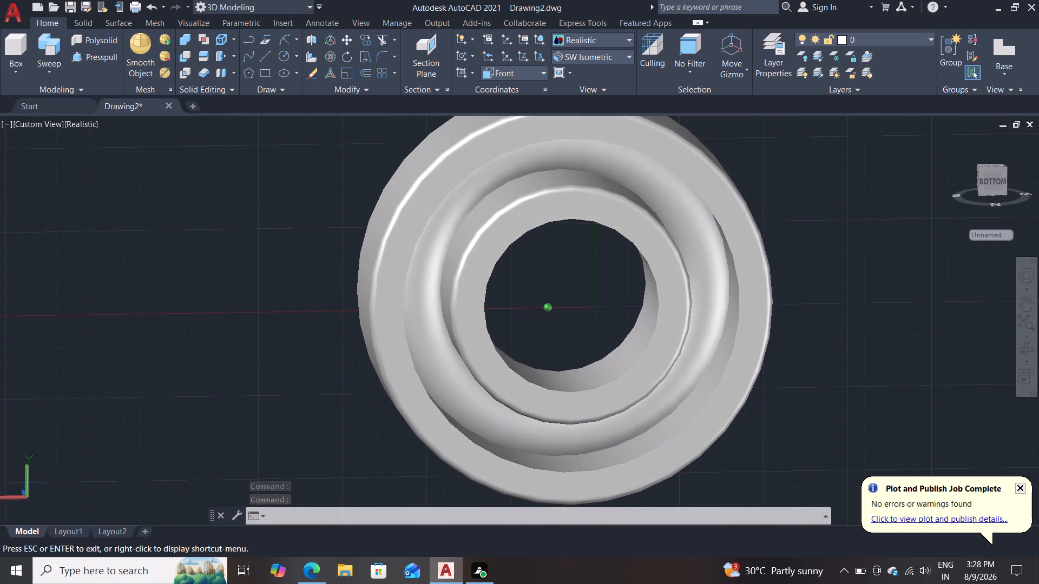
shift+middle_drag(350, 214, 346, 230)
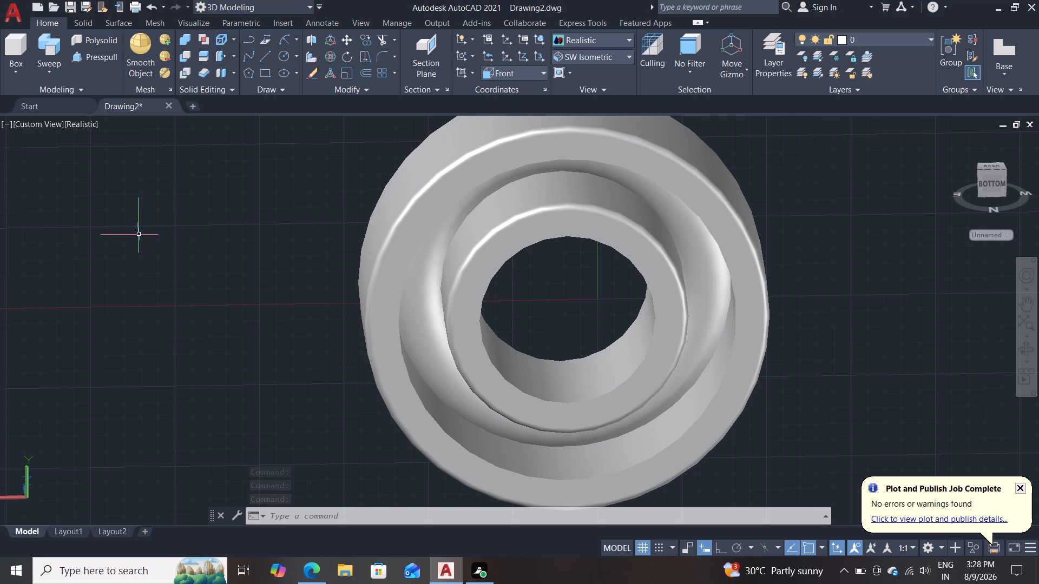
shift+middle_drag(82, 250, 409, 236)
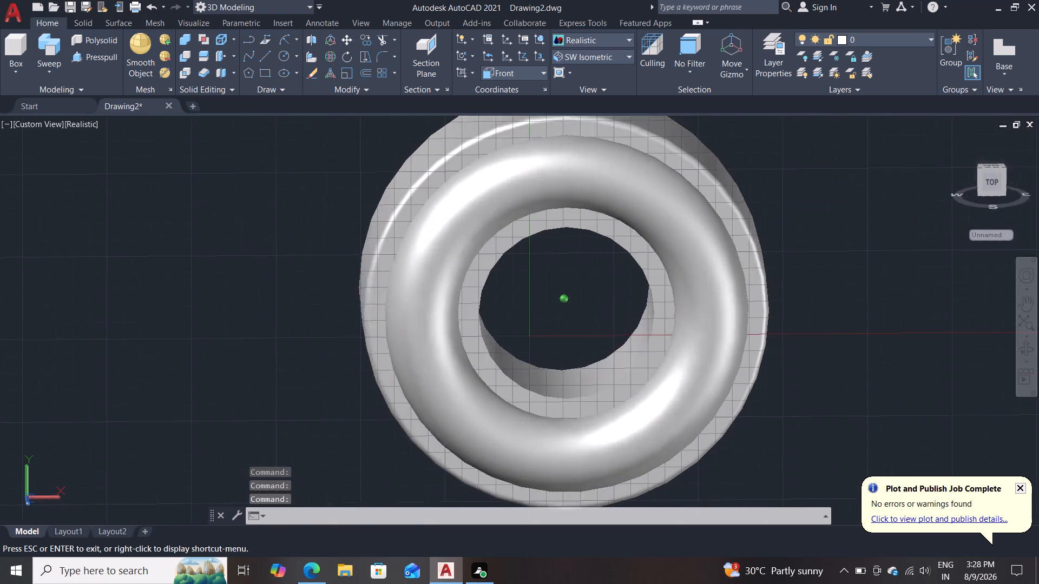
shift+middle_drag(409, 236, 197, 274)
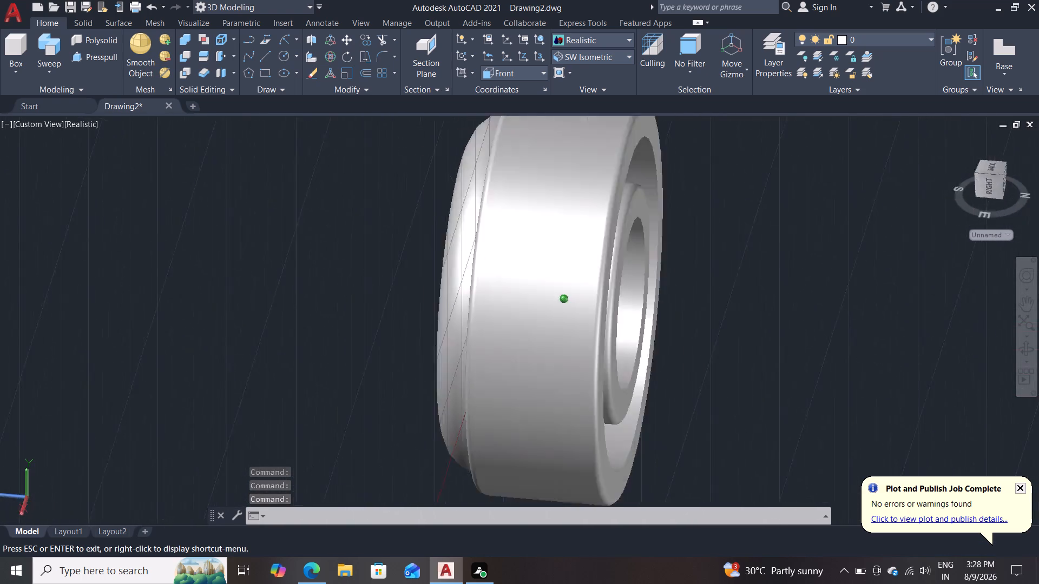
shift+middle_drag(197, 274, 95, 219)
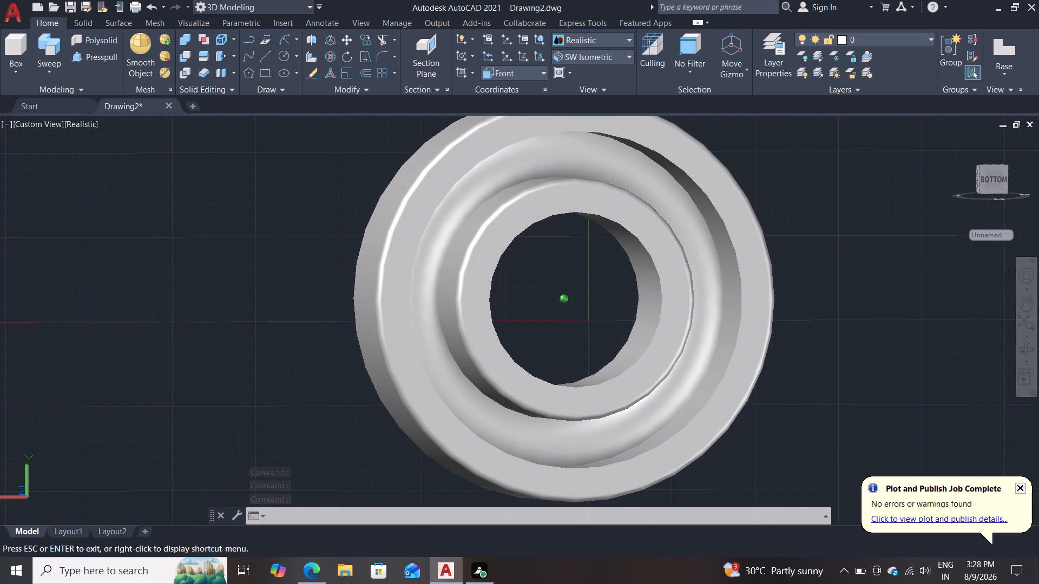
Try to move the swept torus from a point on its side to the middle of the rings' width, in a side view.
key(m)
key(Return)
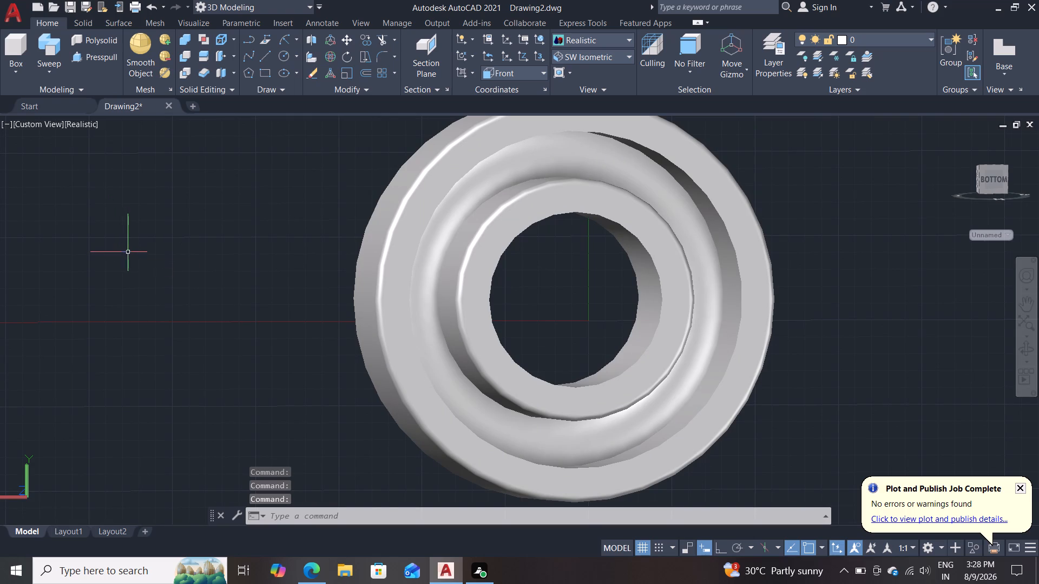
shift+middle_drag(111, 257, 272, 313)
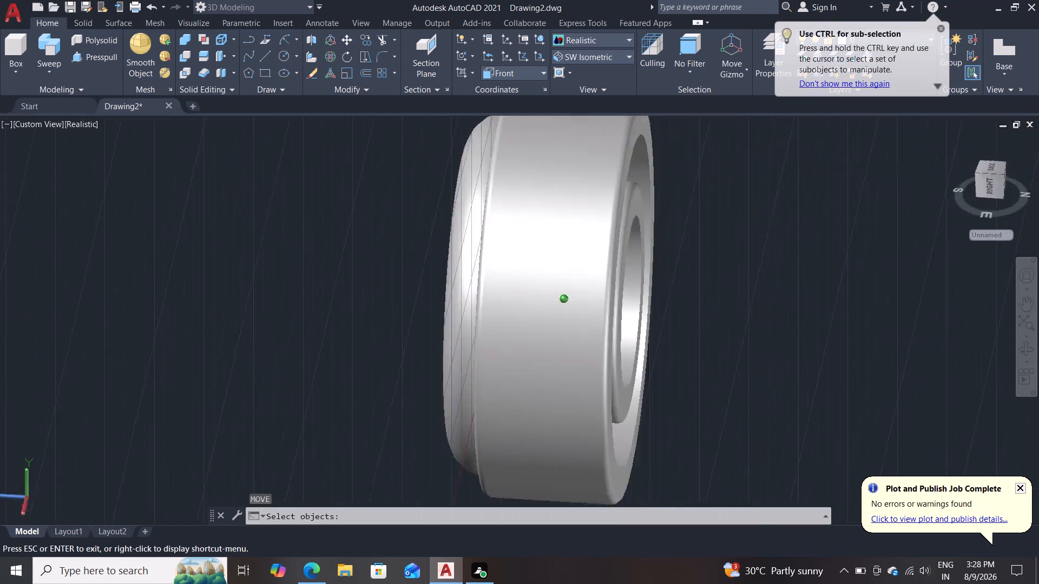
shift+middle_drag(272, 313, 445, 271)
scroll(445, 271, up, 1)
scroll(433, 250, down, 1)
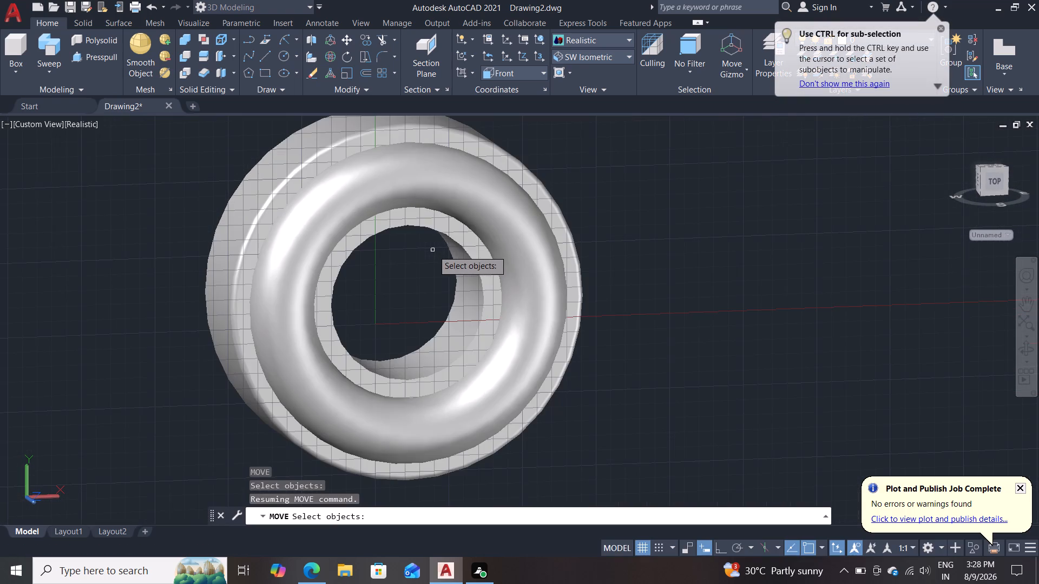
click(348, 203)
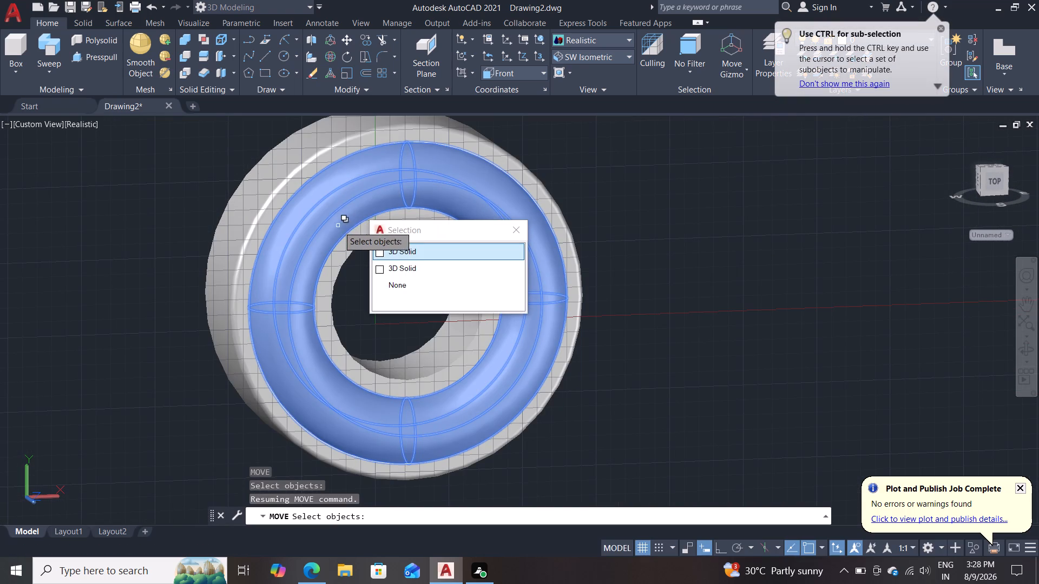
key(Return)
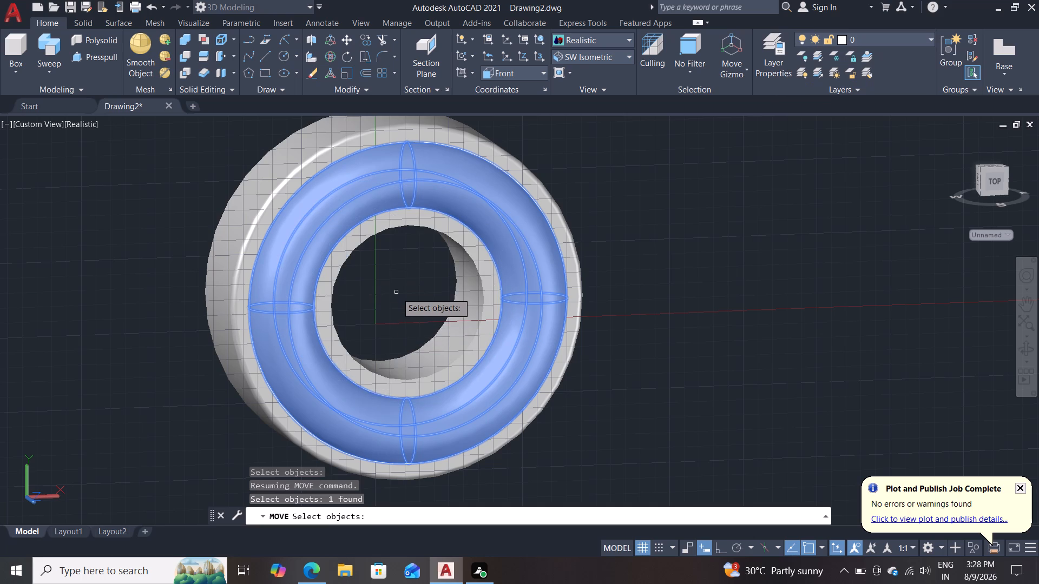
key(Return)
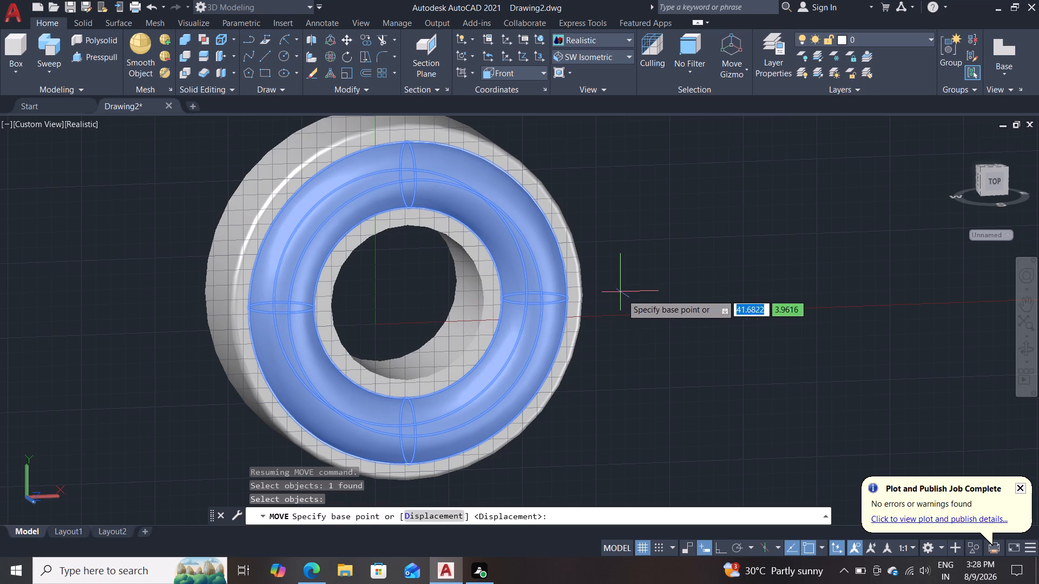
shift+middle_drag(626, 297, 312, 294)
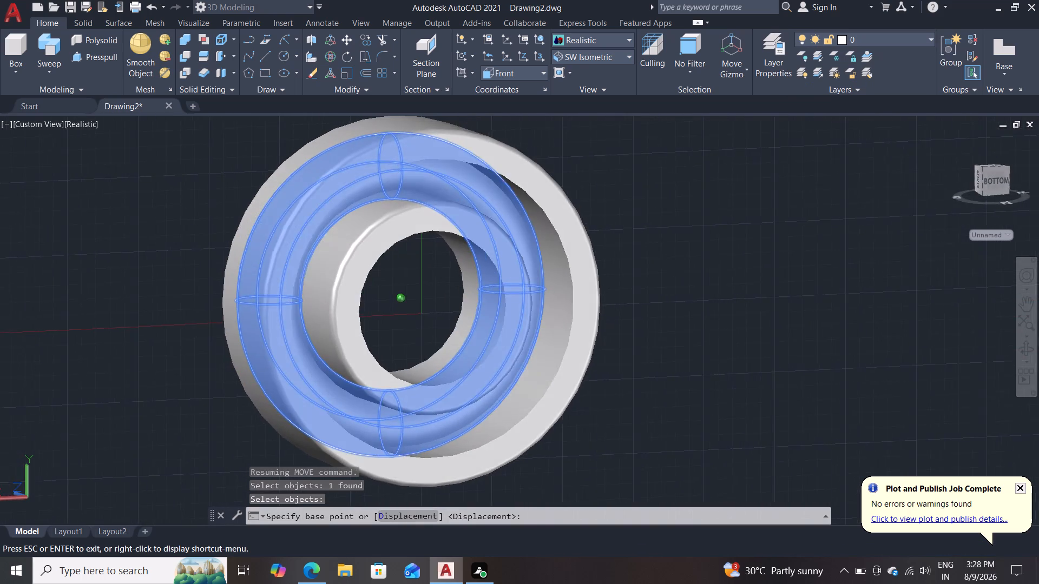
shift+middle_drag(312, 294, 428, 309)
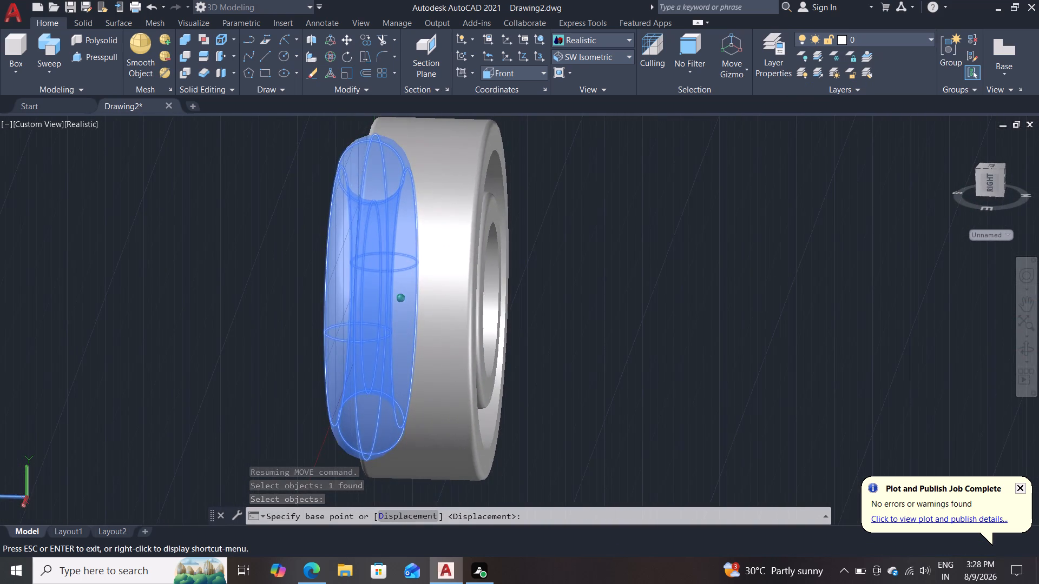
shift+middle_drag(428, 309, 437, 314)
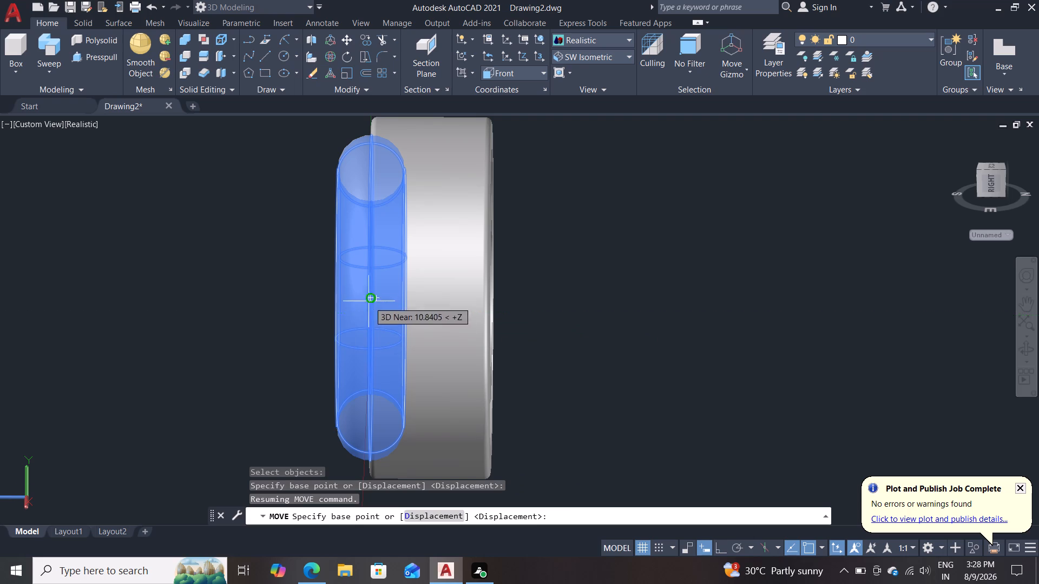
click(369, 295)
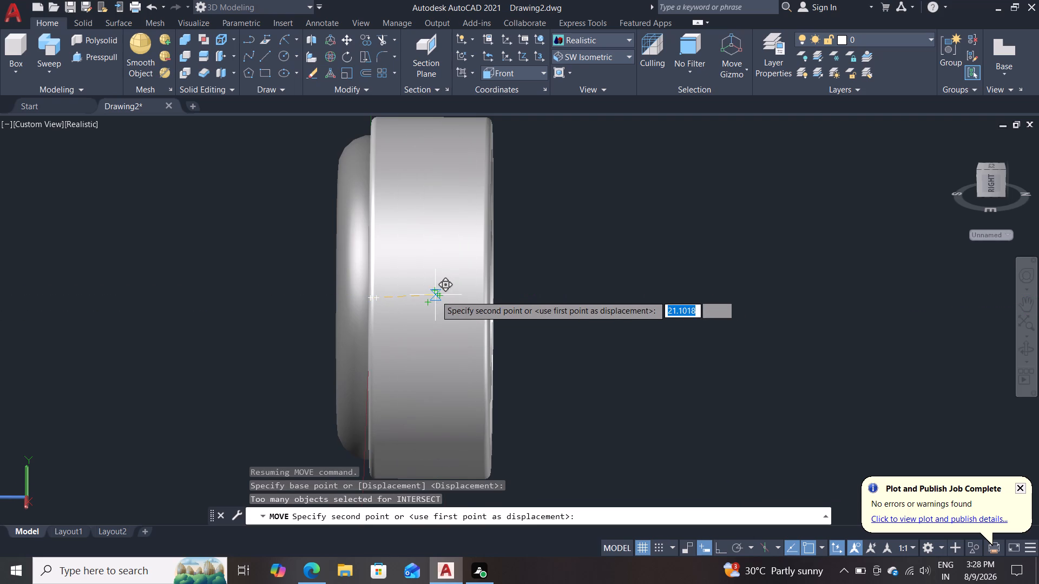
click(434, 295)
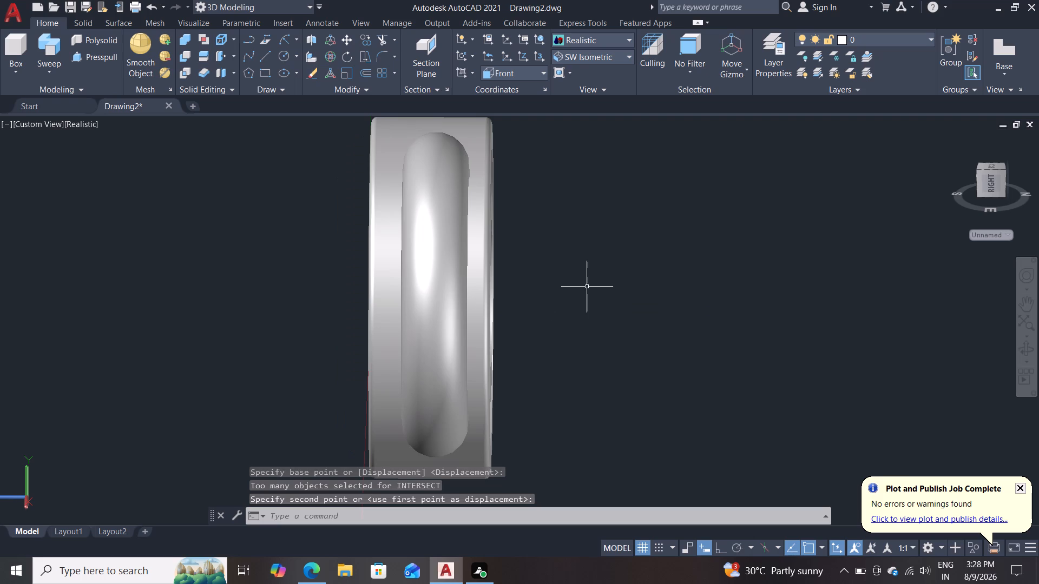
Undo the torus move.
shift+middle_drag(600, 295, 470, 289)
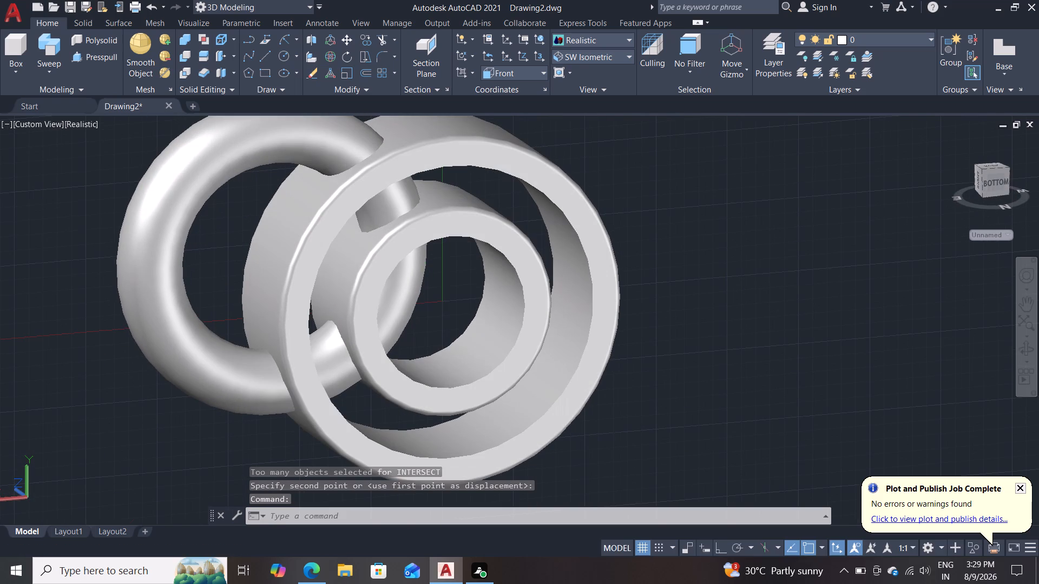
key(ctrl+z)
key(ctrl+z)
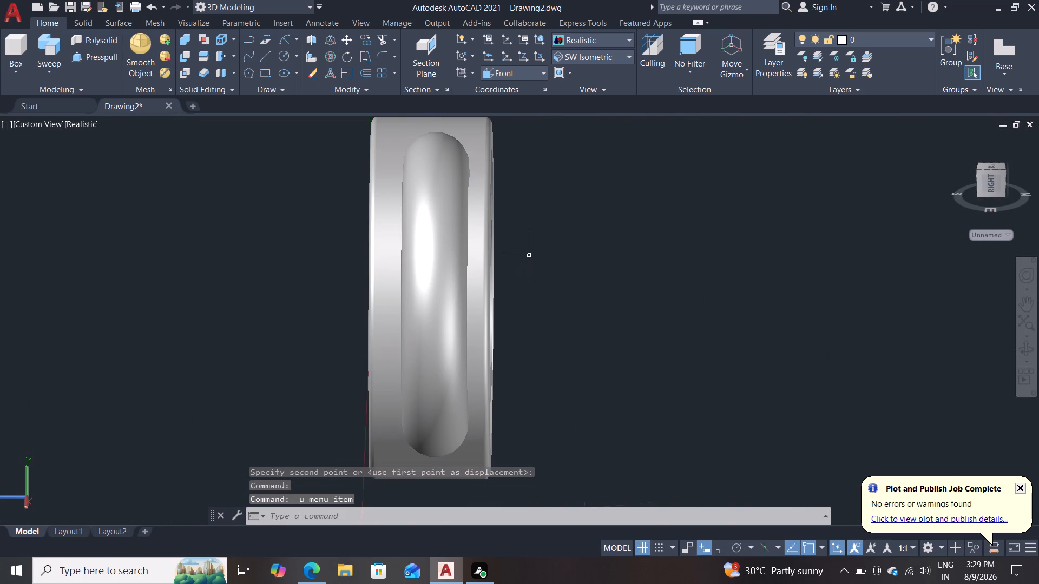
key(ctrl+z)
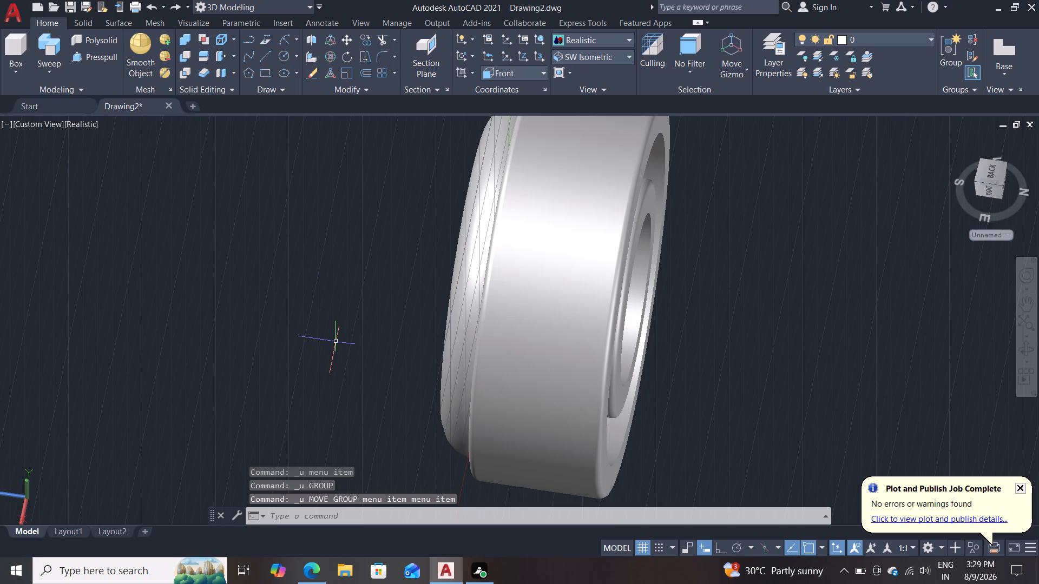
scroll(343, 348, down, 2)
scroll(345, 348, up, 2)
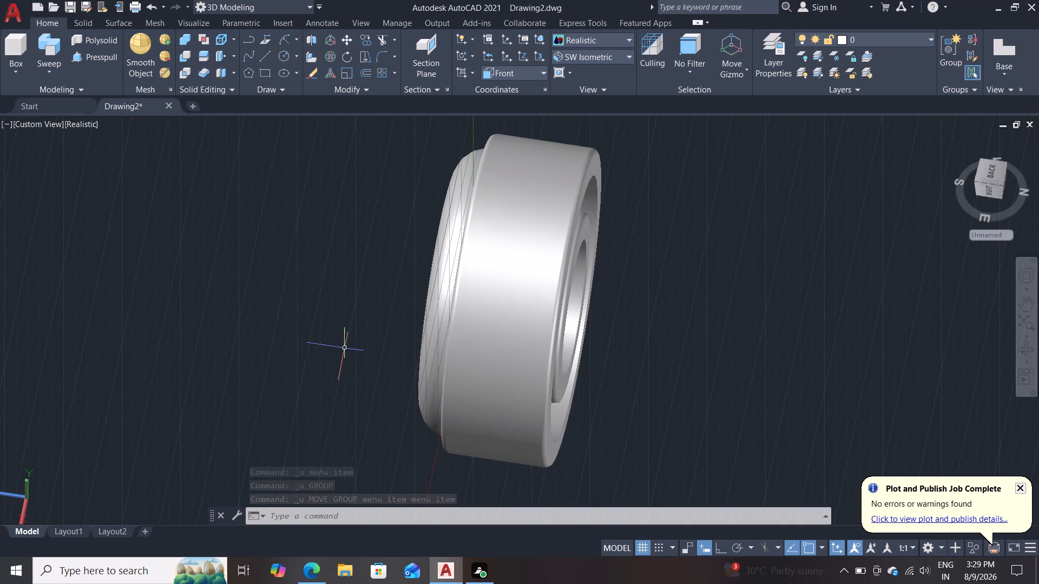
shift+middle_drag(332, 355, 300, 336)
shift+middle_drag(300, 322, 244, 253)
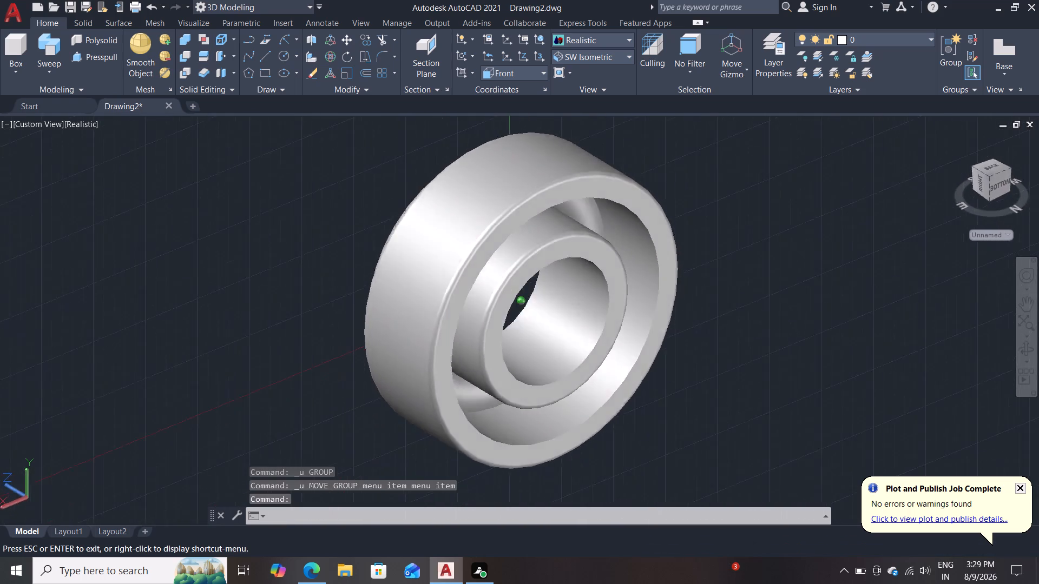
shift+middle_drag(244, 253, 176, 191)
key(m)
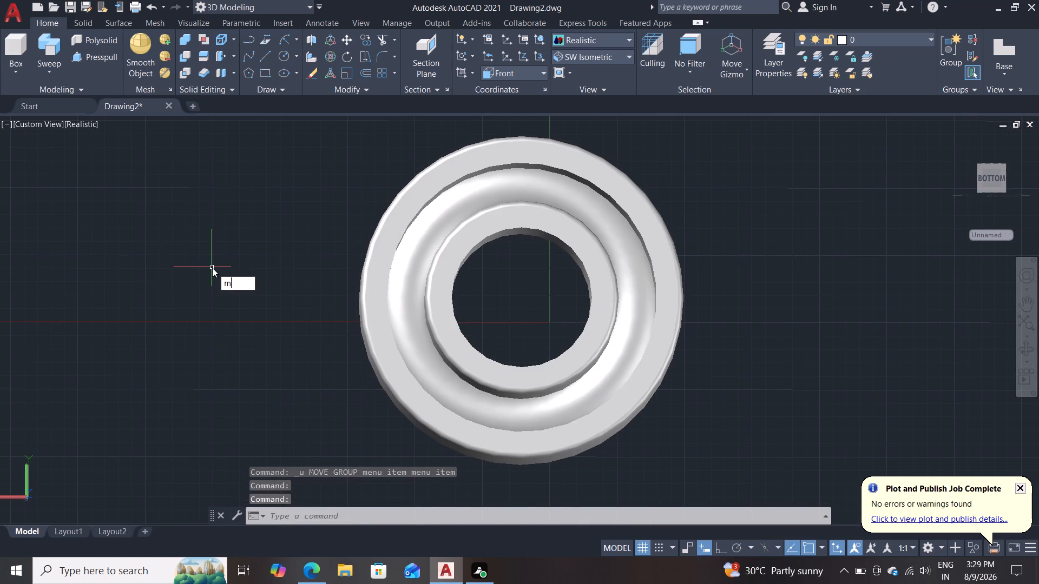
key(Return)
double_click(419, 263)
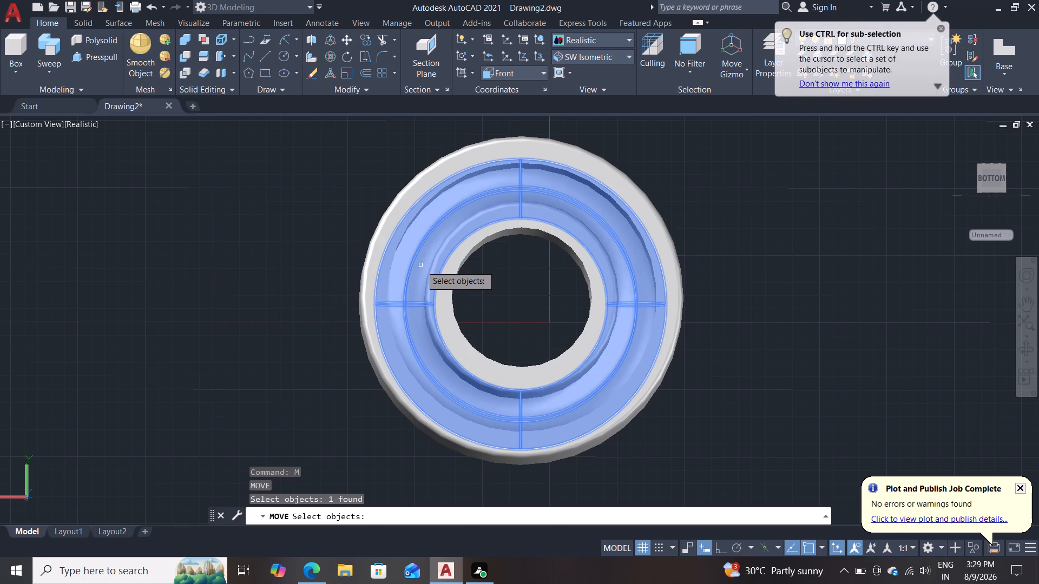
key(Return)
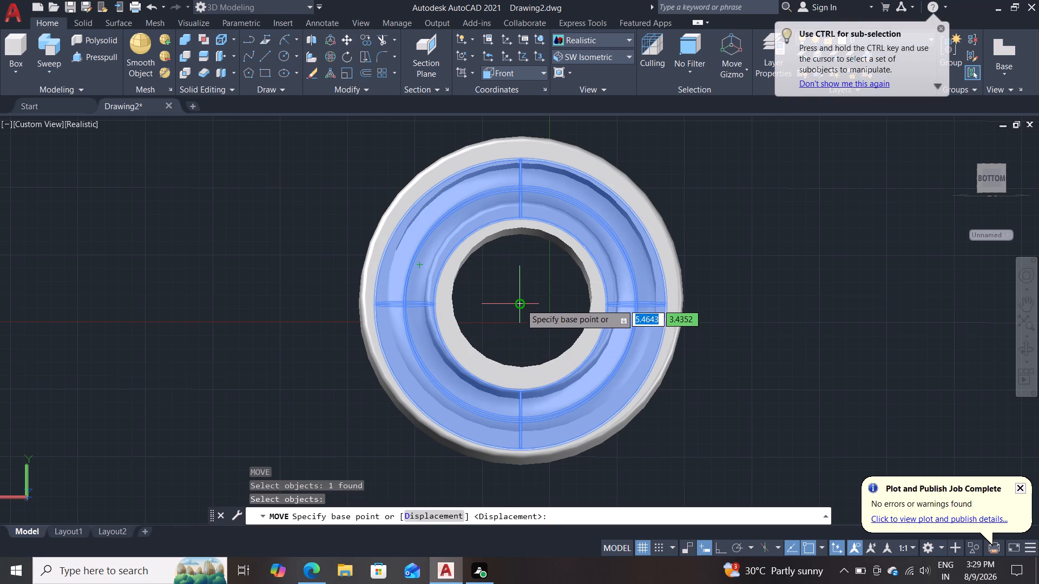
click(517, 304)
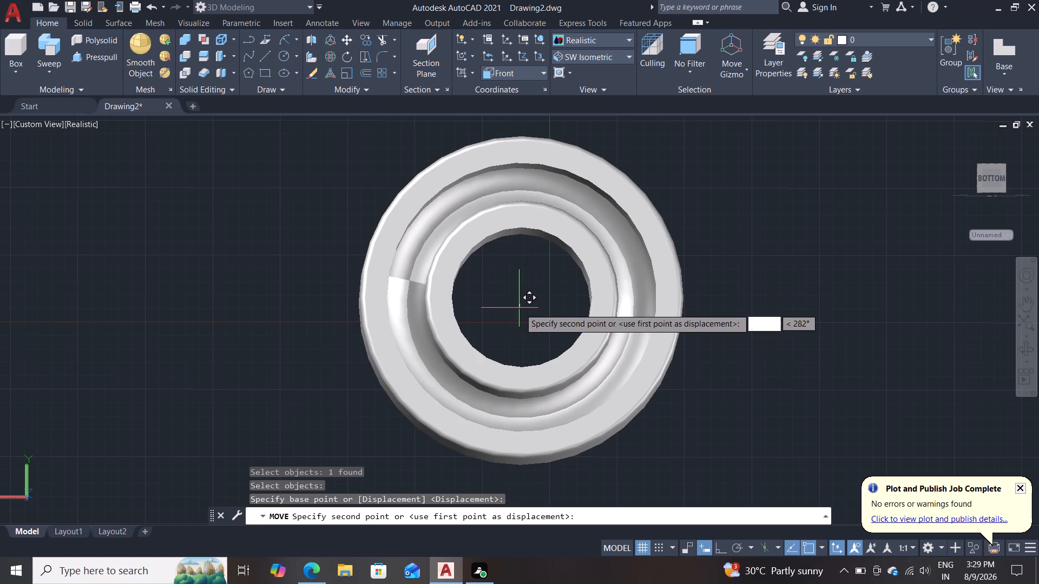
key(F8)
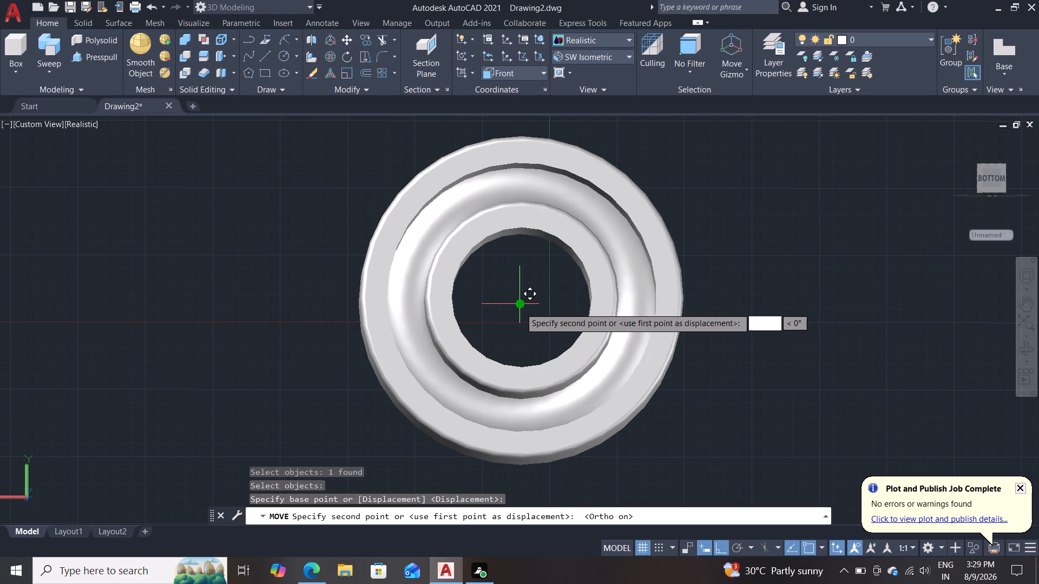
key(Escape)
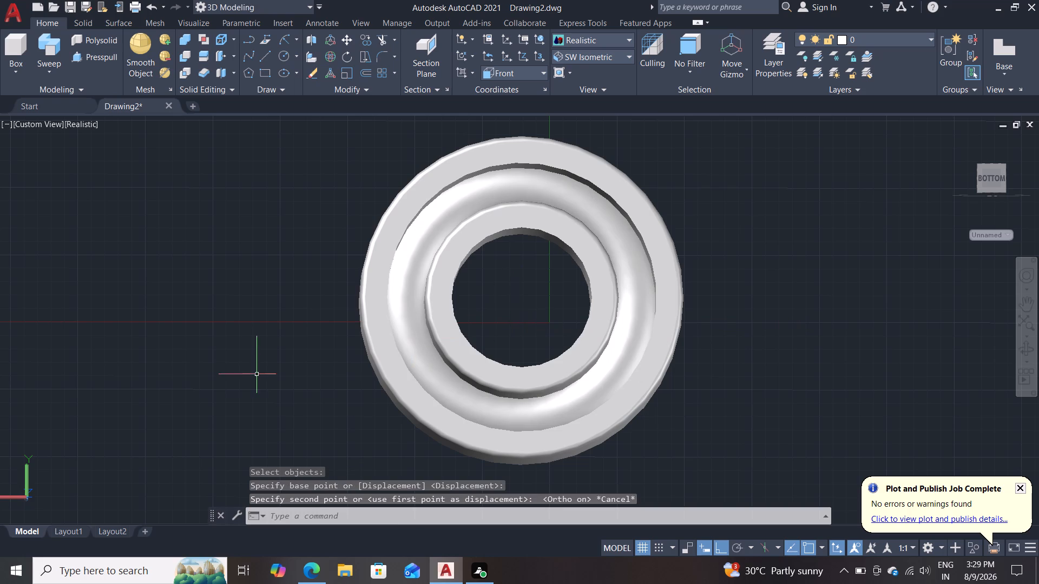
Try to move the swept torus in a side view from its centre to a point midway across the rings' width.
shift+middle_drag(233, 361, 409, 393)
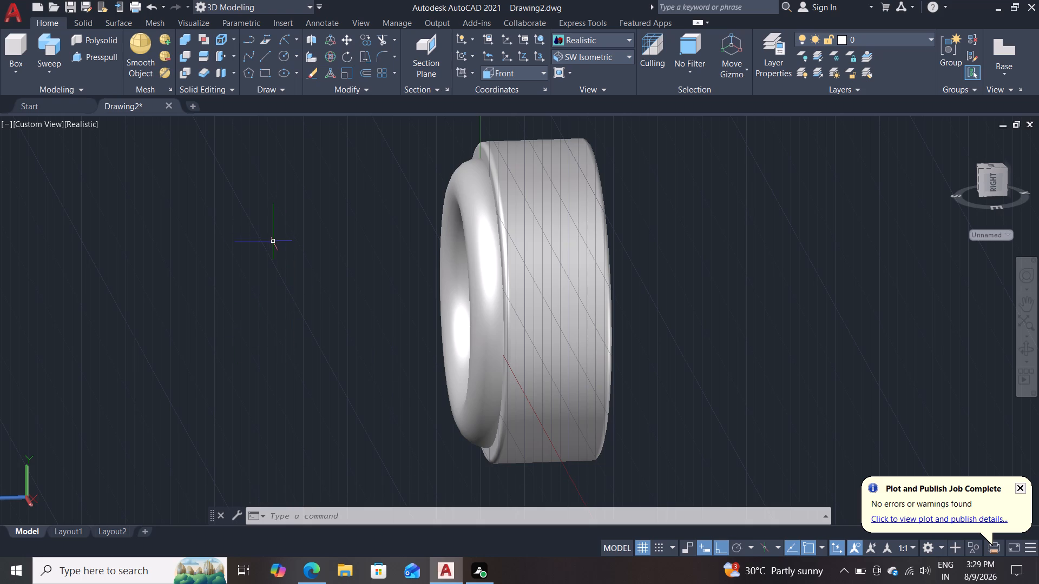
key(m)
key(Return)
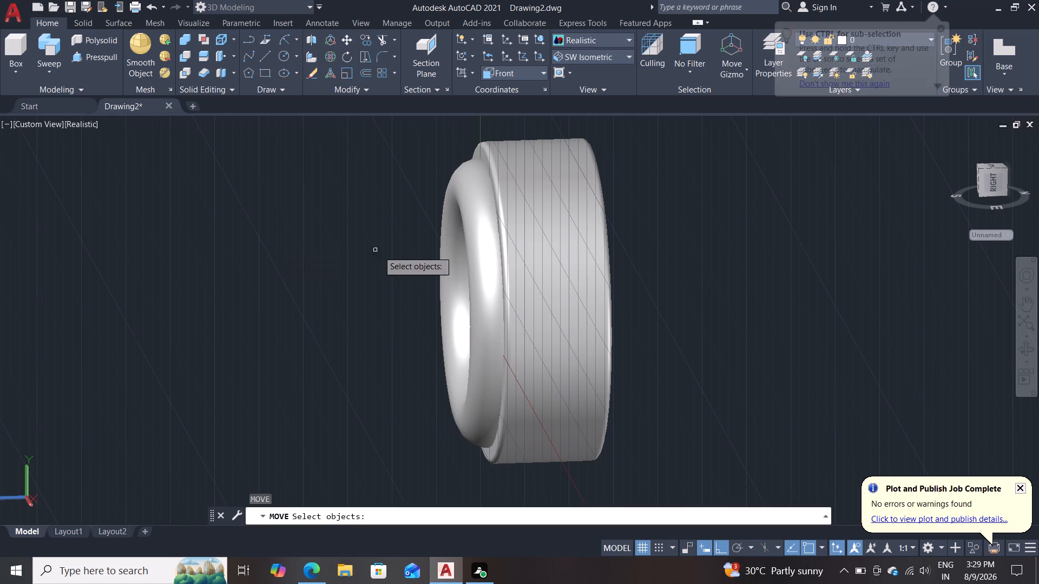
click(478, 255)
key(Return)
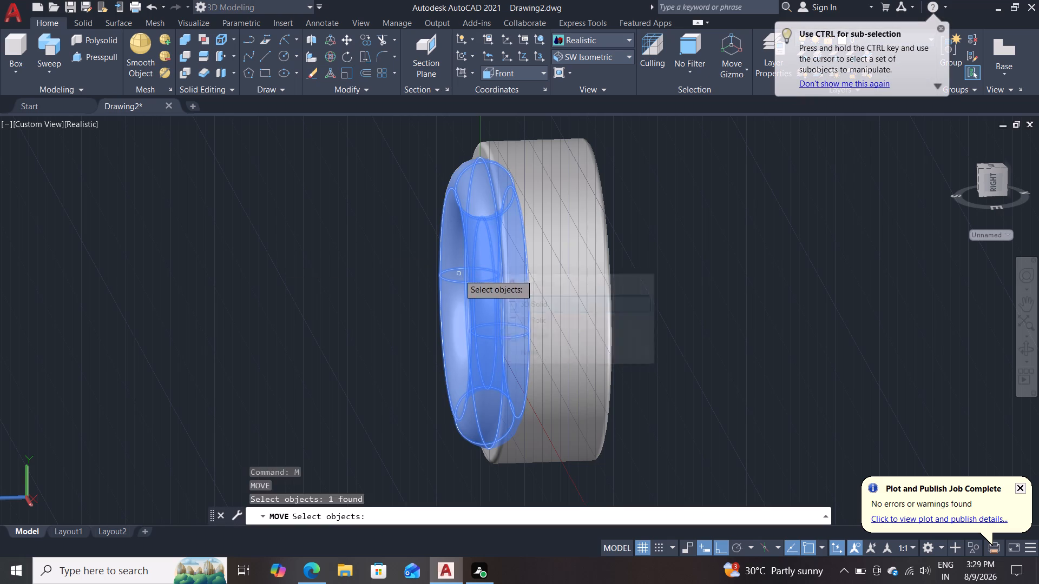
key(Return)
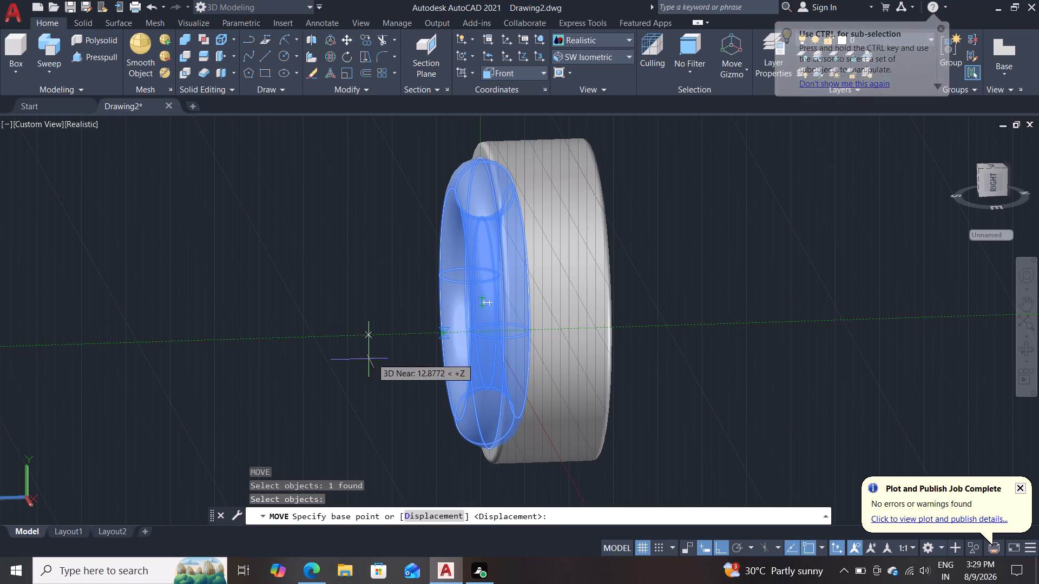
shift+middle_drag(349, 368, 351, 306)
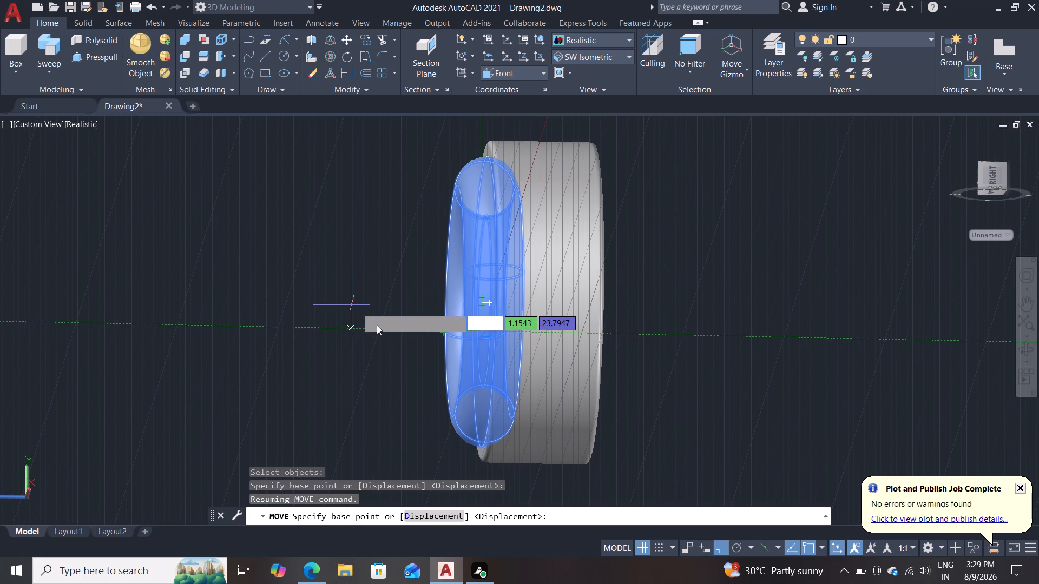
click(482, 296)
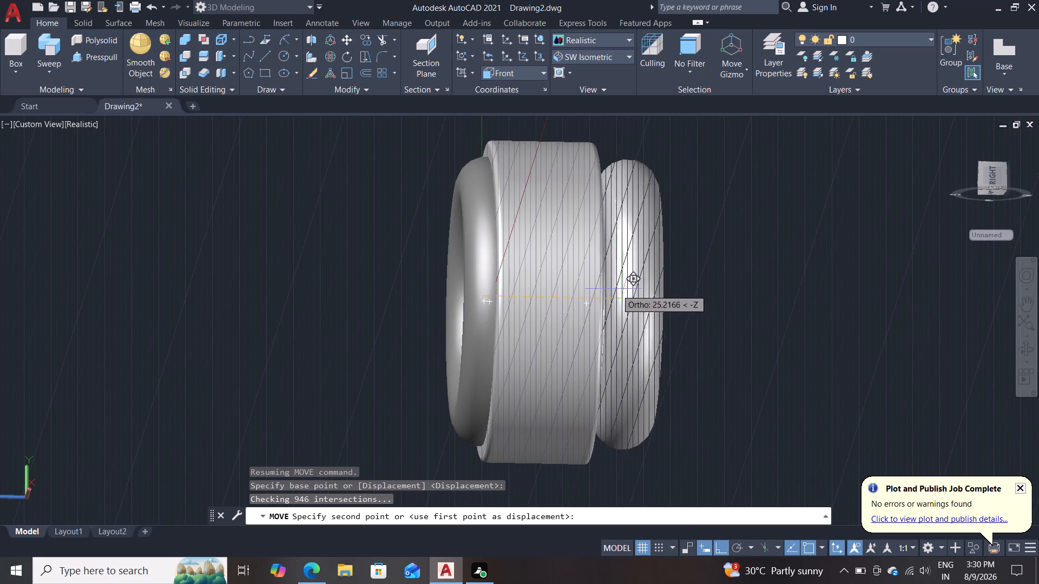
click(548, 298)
Move the swept torus by its centre onto the centre of the rings' far face, making it concentric with both rings.
shift+middle_drag(652, 357, 469, 396)
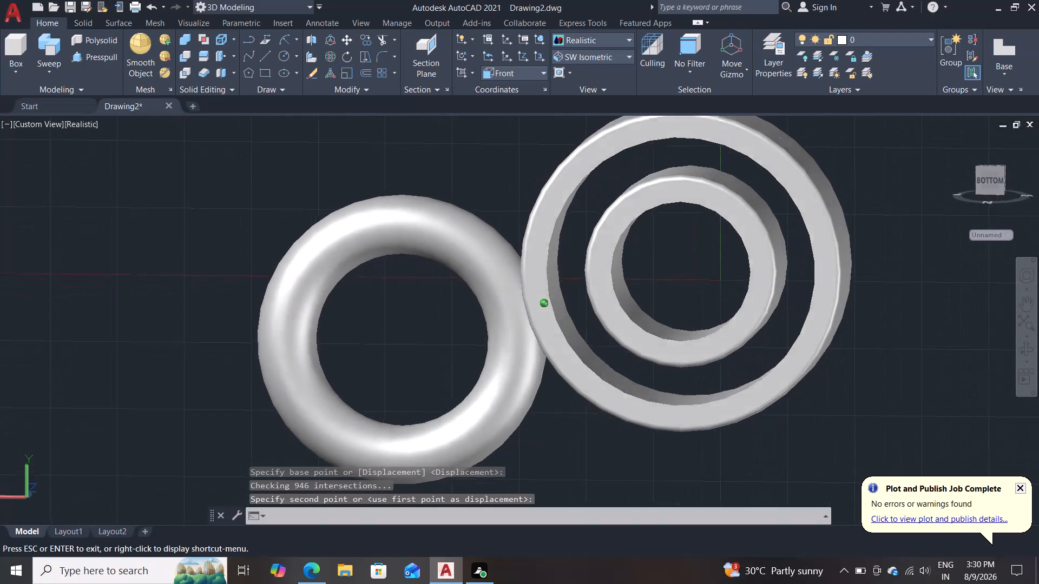
shift+middle_drag(469, 396, 489, 373)
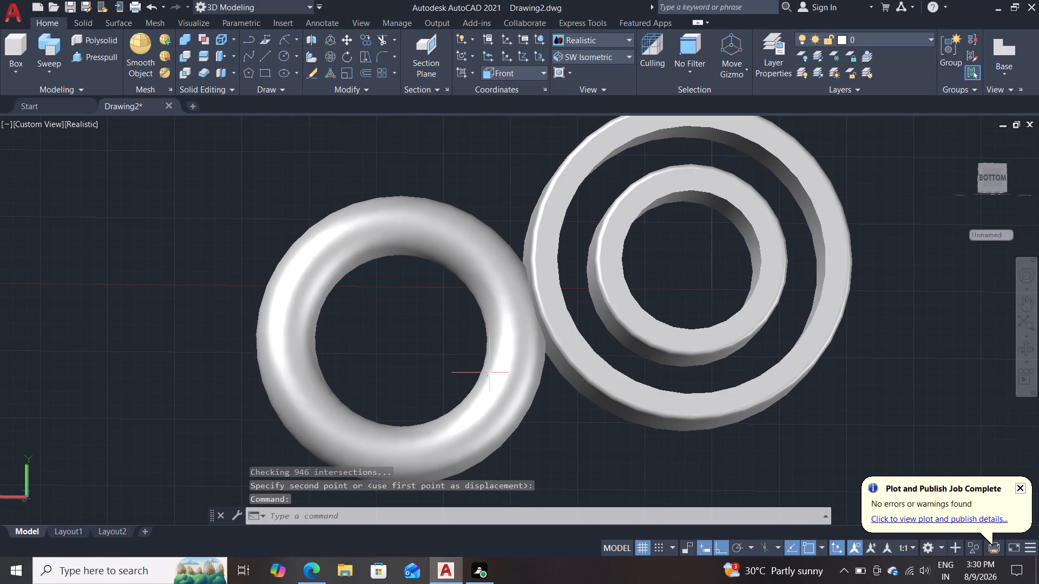
scroll(490, 373, down, 1)
scroll(662, 414, up, 1)
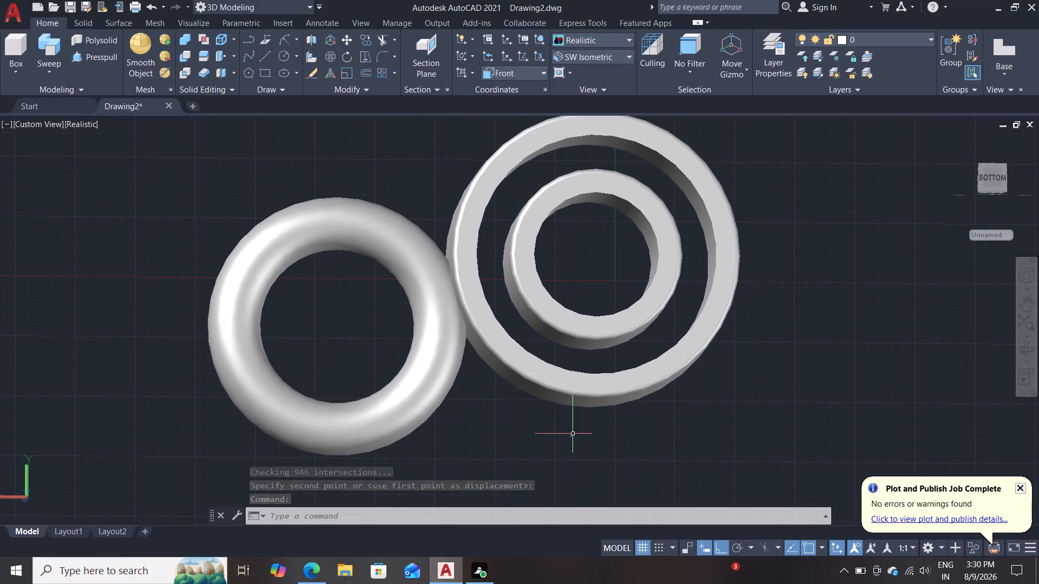
shift+middle_drag(580, 443, 556, 489)
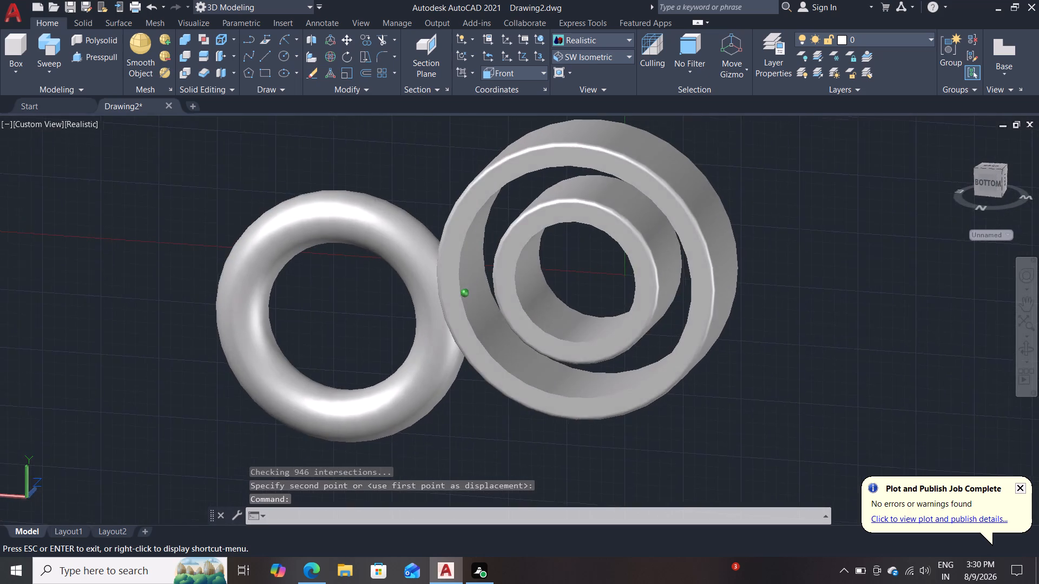
shift+middle_drag(556, 489, 575, 480)
key(m)
key(Return)
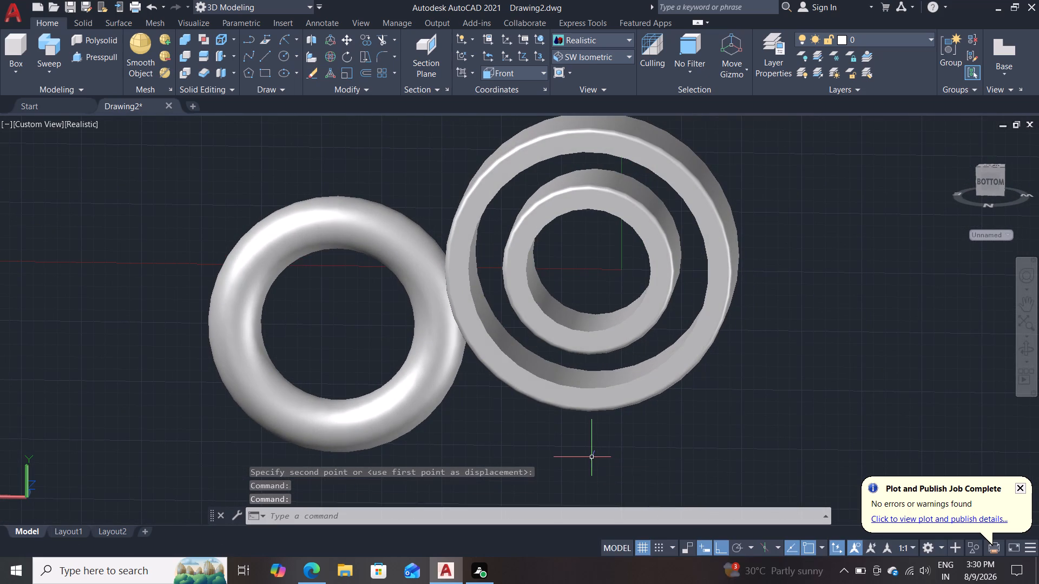
click(437, 367)
key(Return)
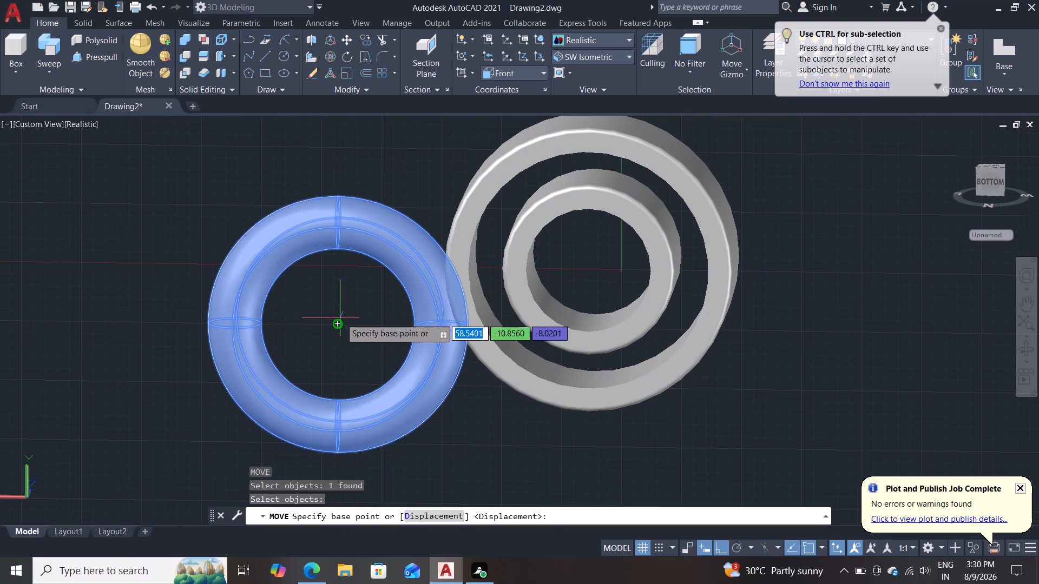
double_click(338, 328)
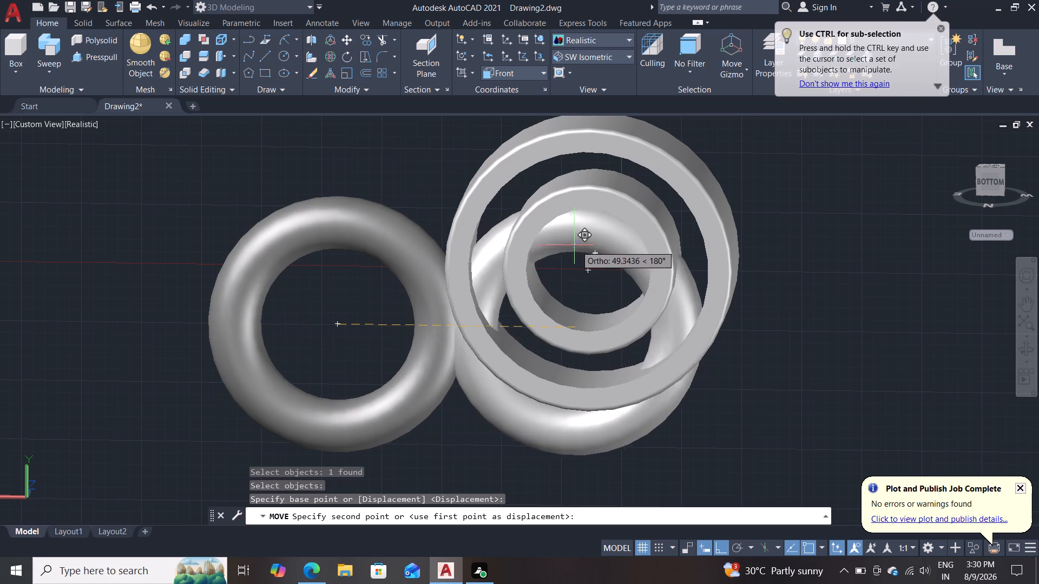
click(597, 254)
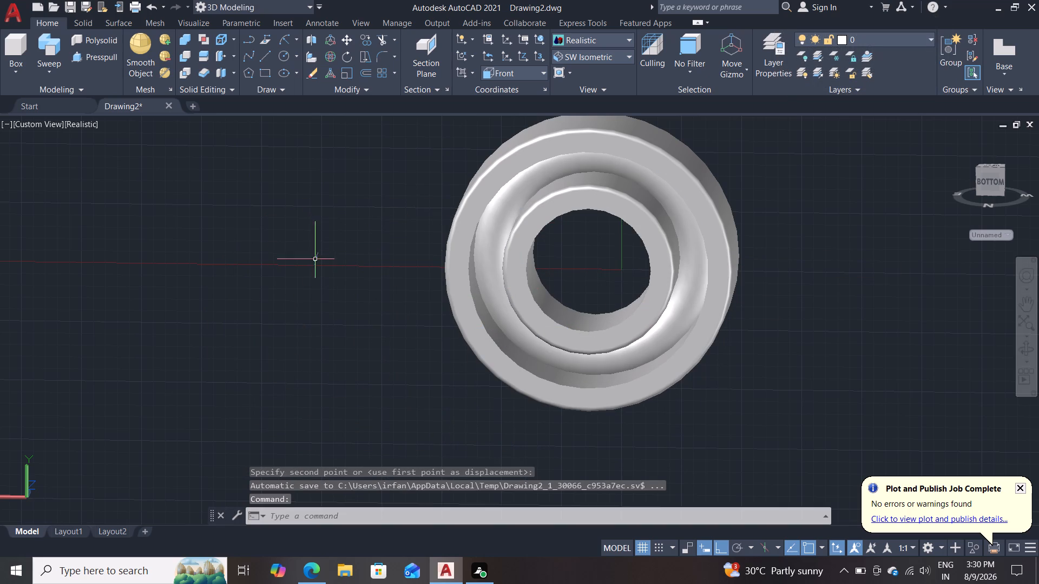
Examine from both faces and the side how the moved torus sits relative to the two rings.
shift+middle_drag(248, 286, 520, 308)
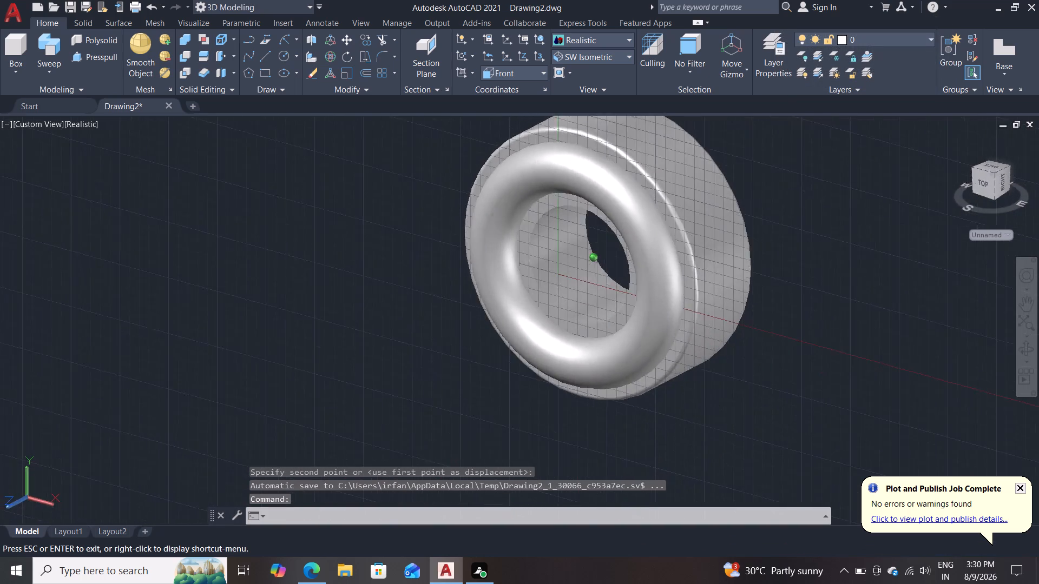
shift+middle_drag(520, 308, 258, 229)
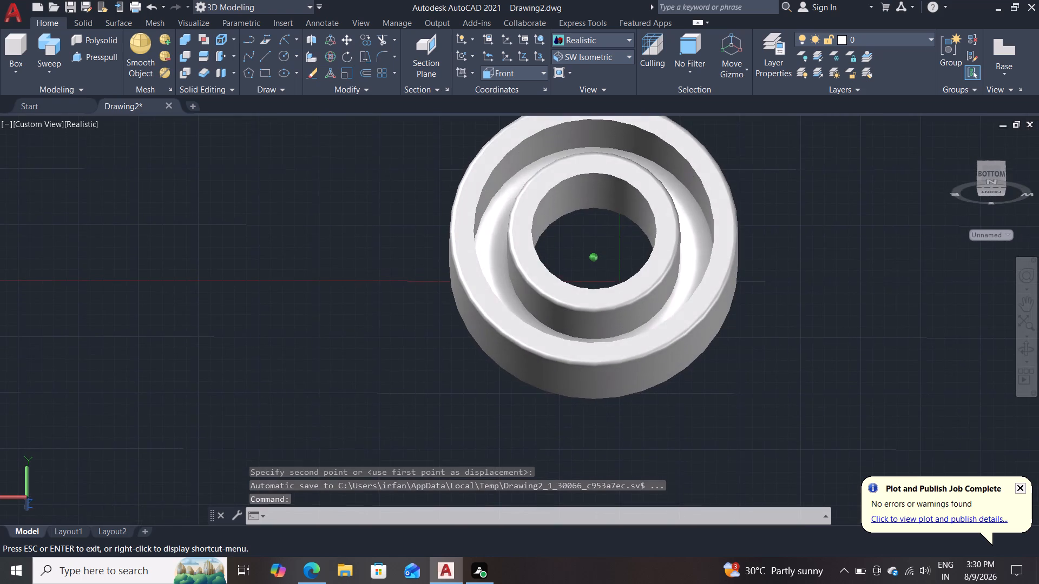
shift+middle_drag(258, 229, 257, 298)
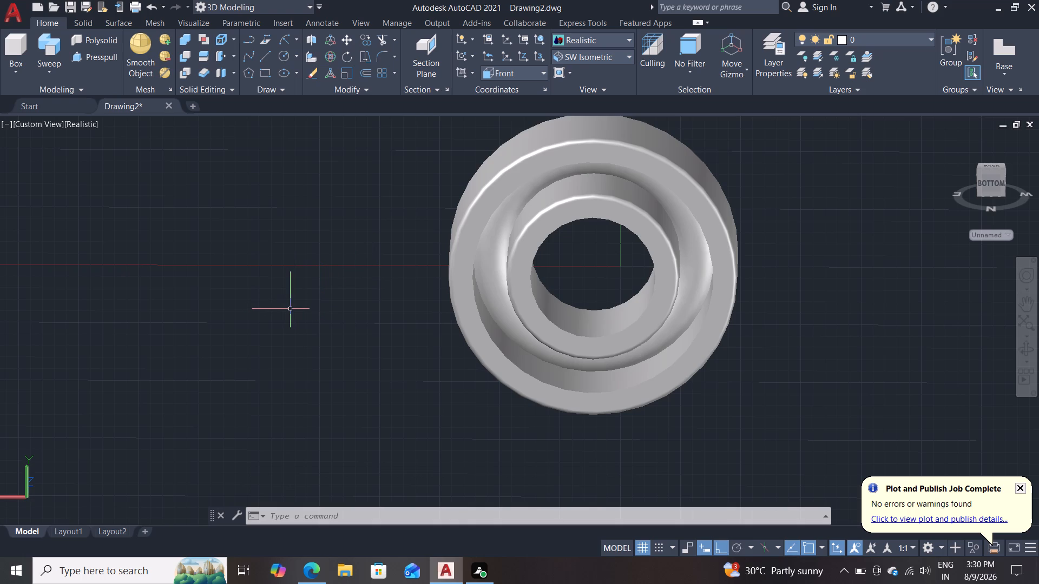
shift+middle_drag(288, 307, 616, 275)
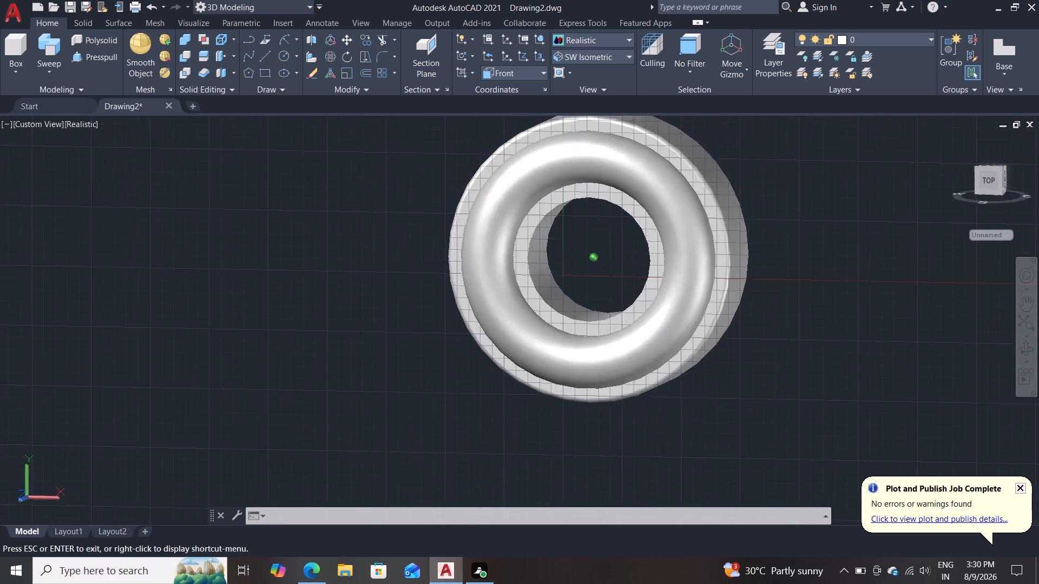
shift+middle_drag(616, 275, 591, 303)
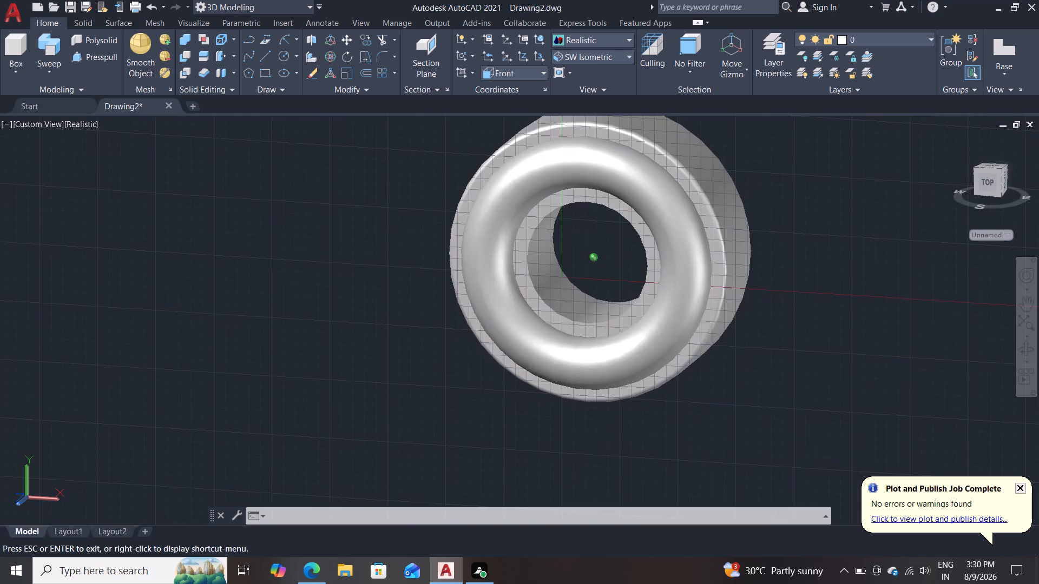
shift+middle_drag(591, 303, 292, 260)
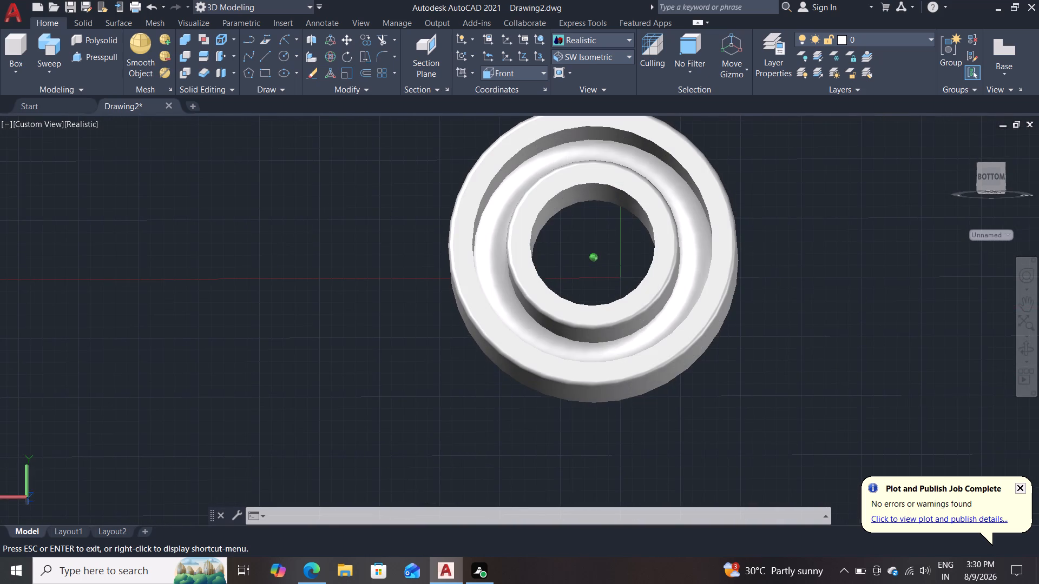
shift+middle_drag(292, 260, 292, 298)
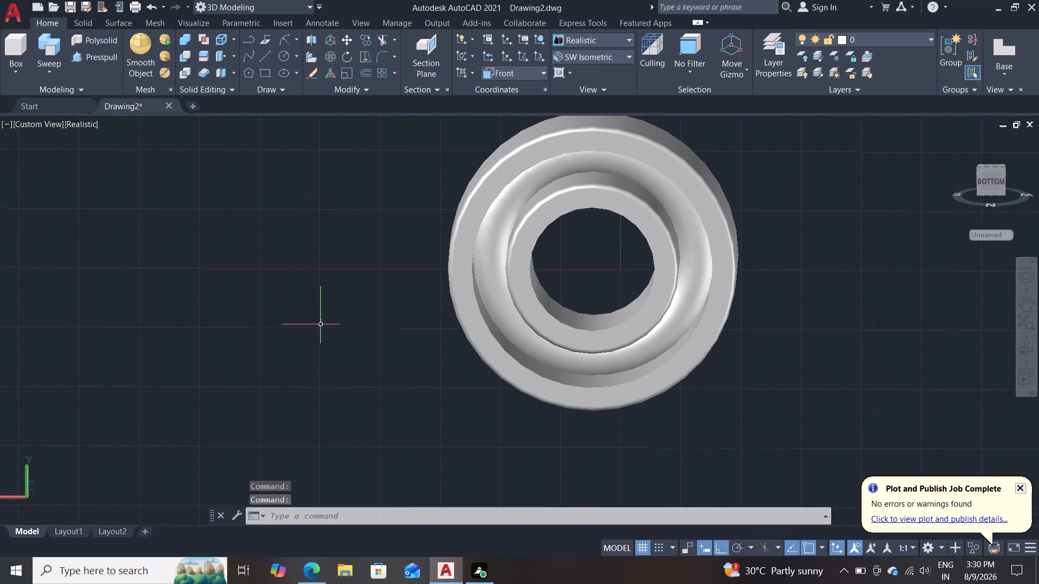
scroll(422, 316, up, 1)
scroll(340, 278, down, 1)
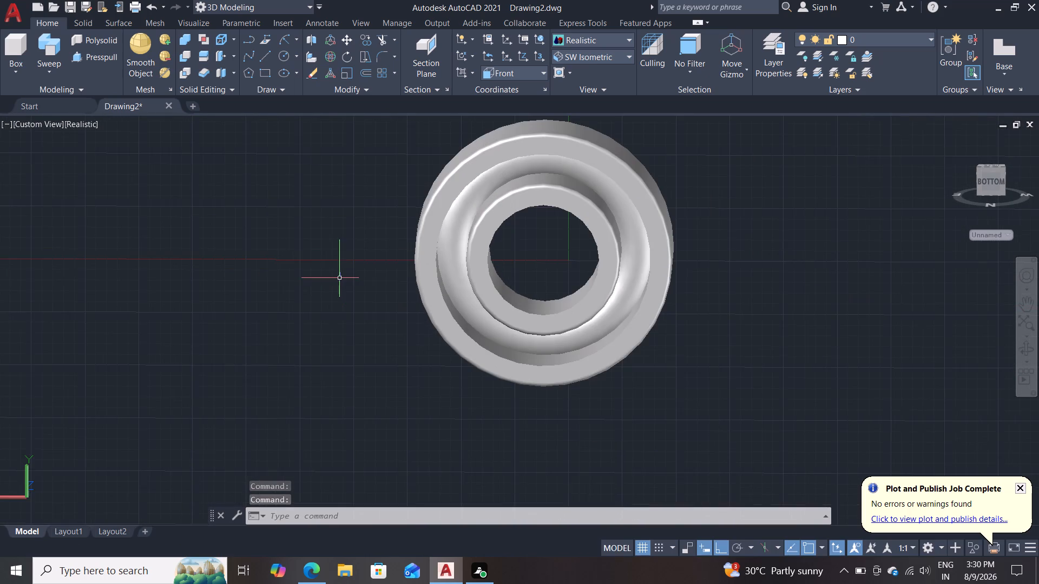
middle_drag(340, 280, 202, 337)
scroll(202, 337, up, 1)
shift+middle_drag(31, 346, 59, 354)
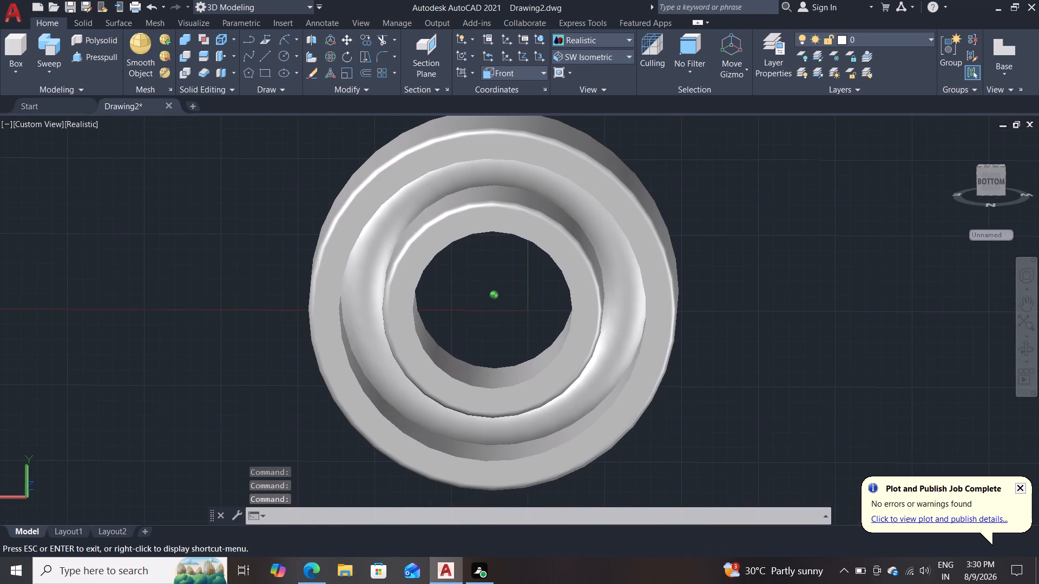
shift+middle_drag(59, 354, 191, 361)
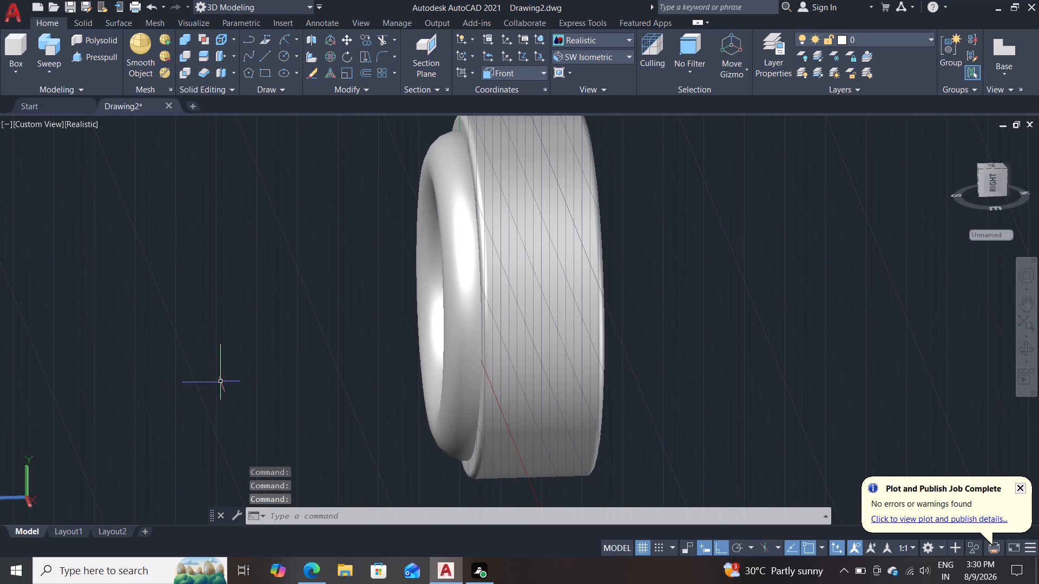
Move the swept torus by its centre onto the centre of the rings' opposite face.
shift+middle_drag(223, 381, 339, 377)
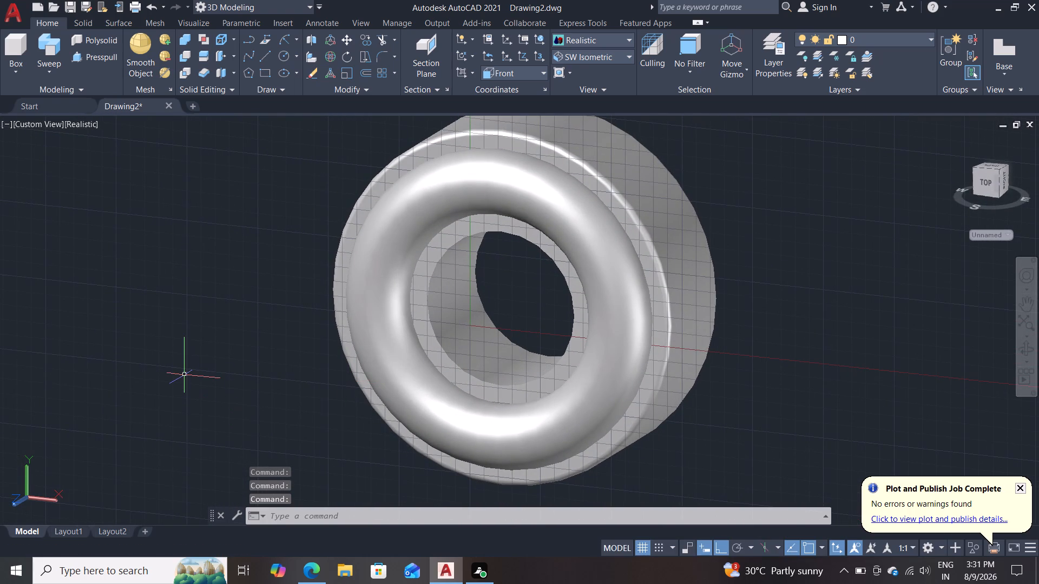
key(m)
key(Return)
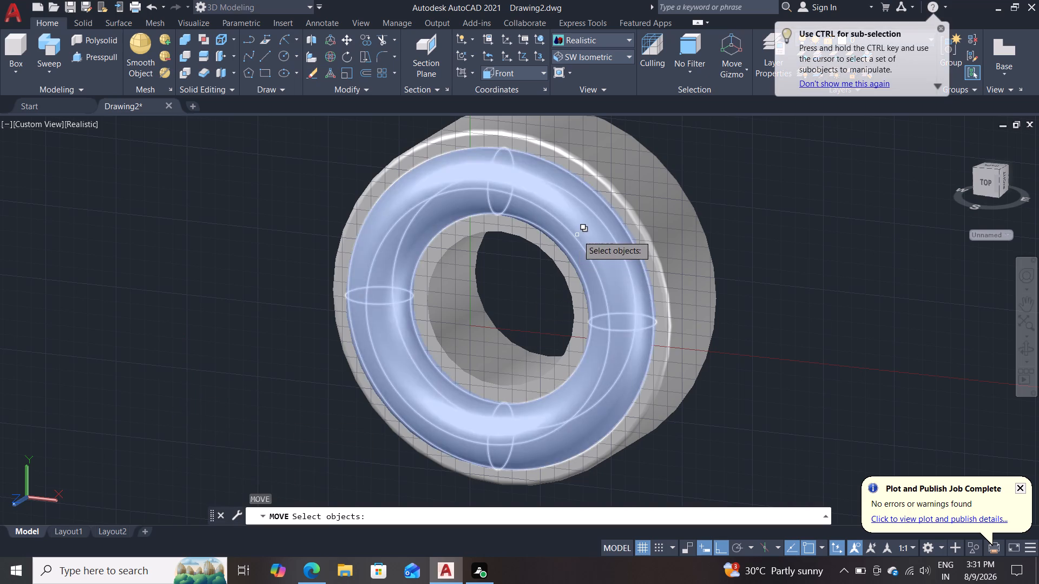
double_click(577, 235)
key(Return)
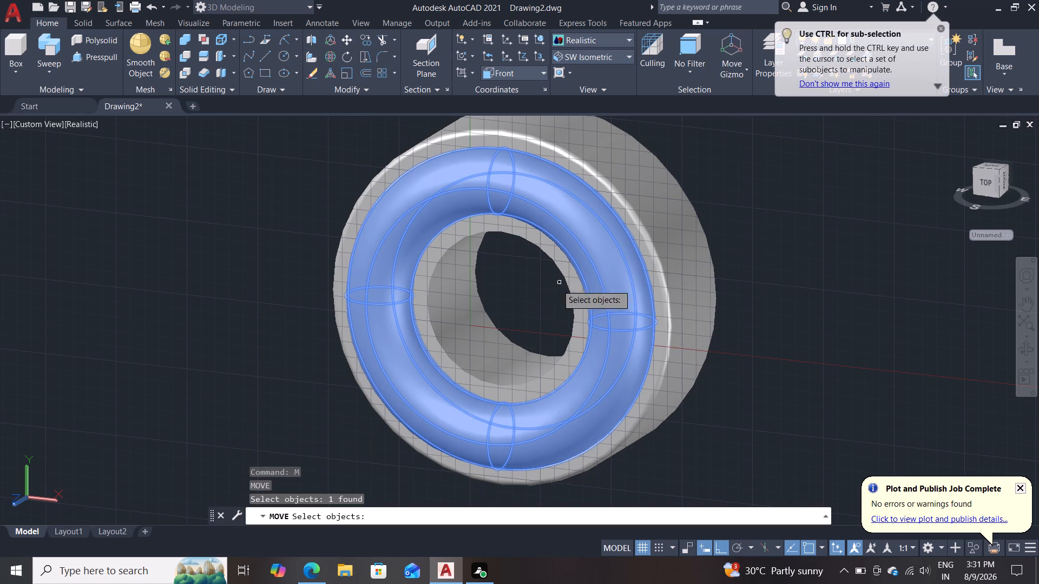
key(Return)
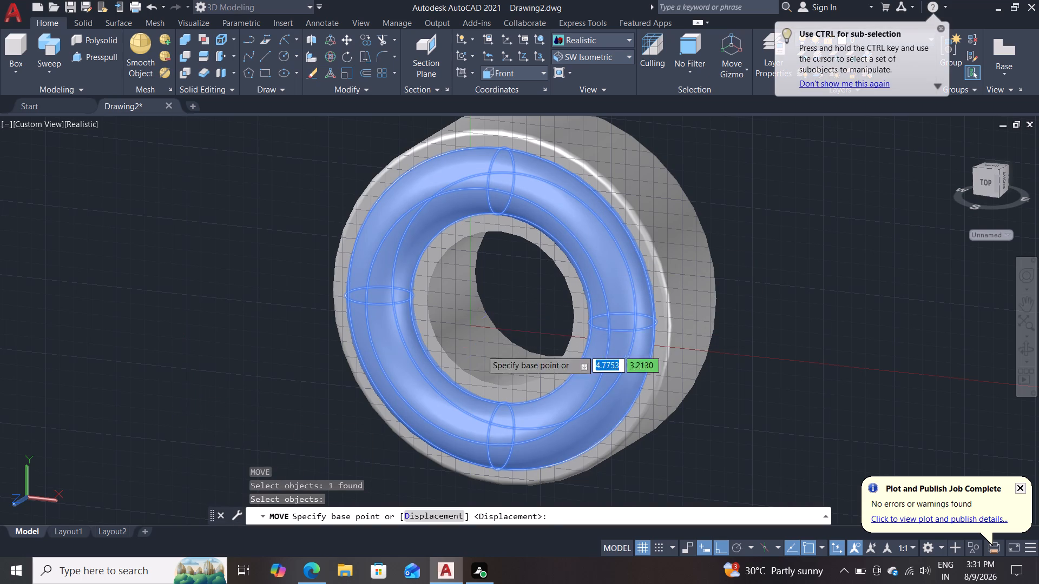
click(499, 313)
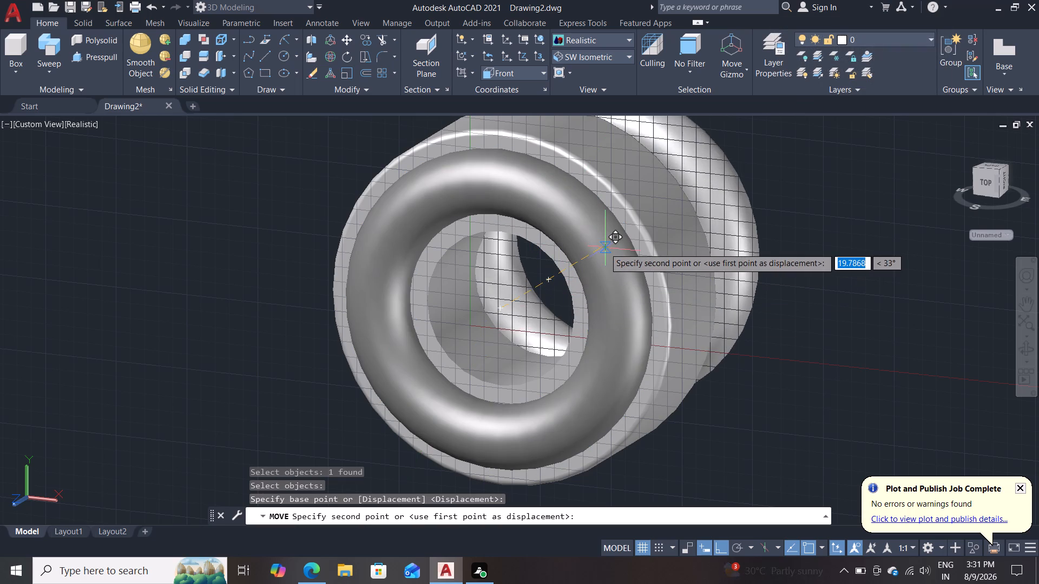
click(543, 281)
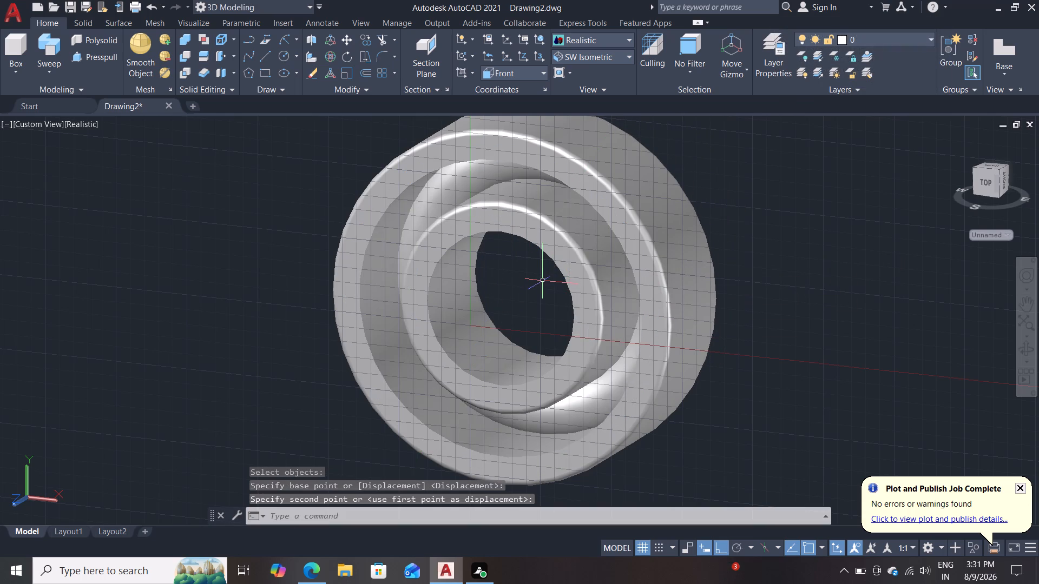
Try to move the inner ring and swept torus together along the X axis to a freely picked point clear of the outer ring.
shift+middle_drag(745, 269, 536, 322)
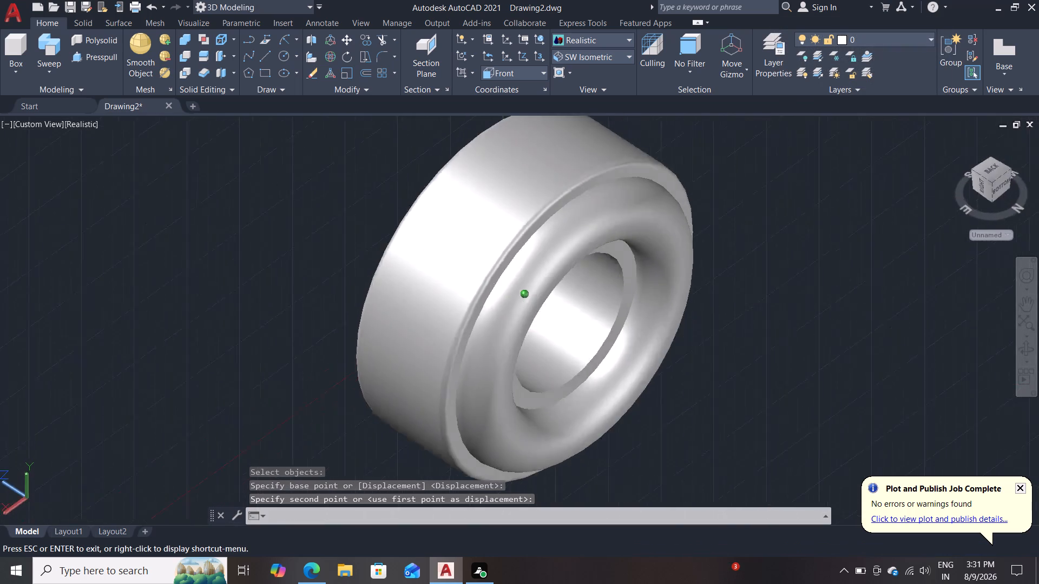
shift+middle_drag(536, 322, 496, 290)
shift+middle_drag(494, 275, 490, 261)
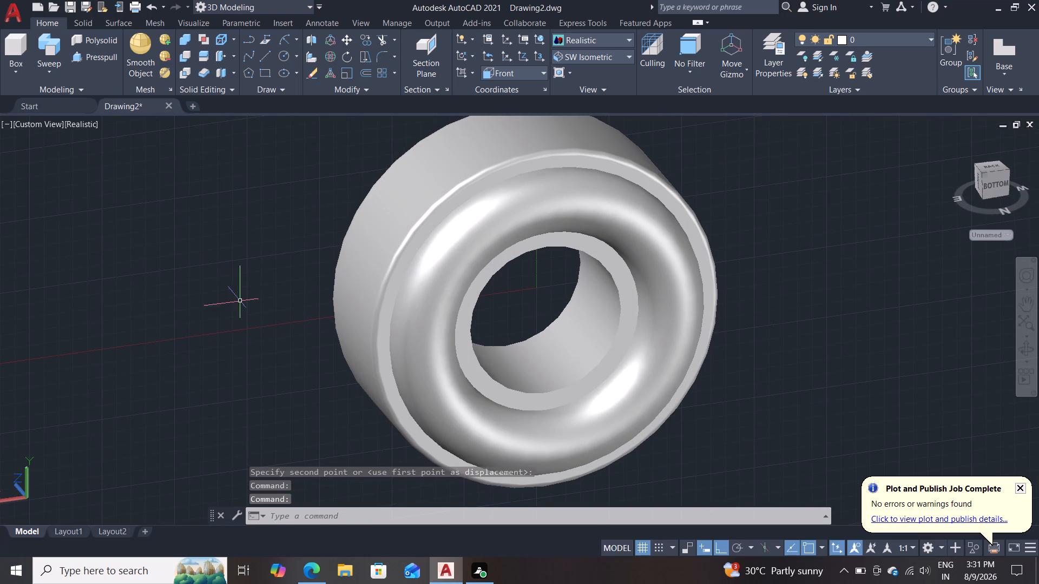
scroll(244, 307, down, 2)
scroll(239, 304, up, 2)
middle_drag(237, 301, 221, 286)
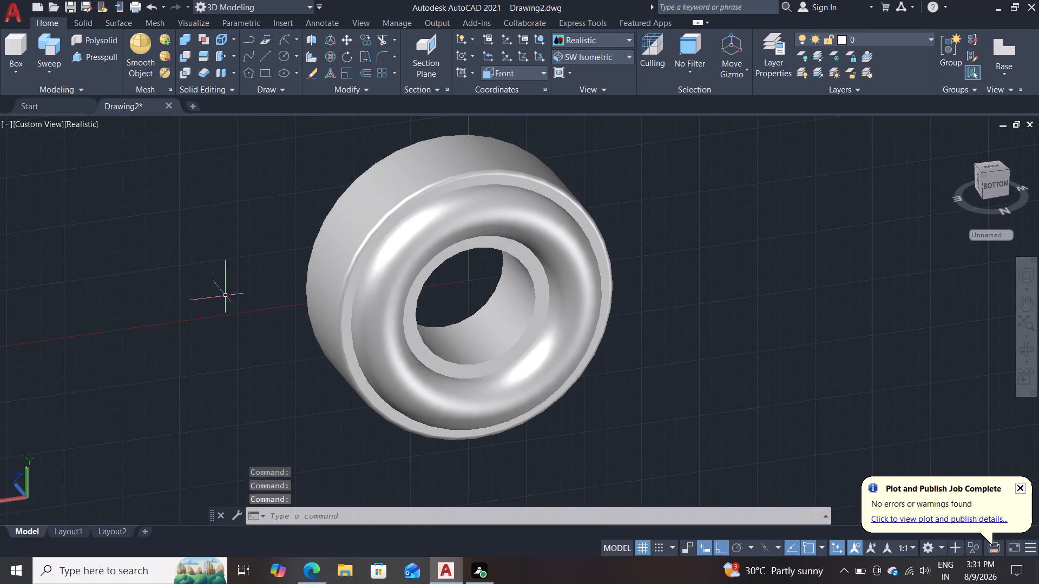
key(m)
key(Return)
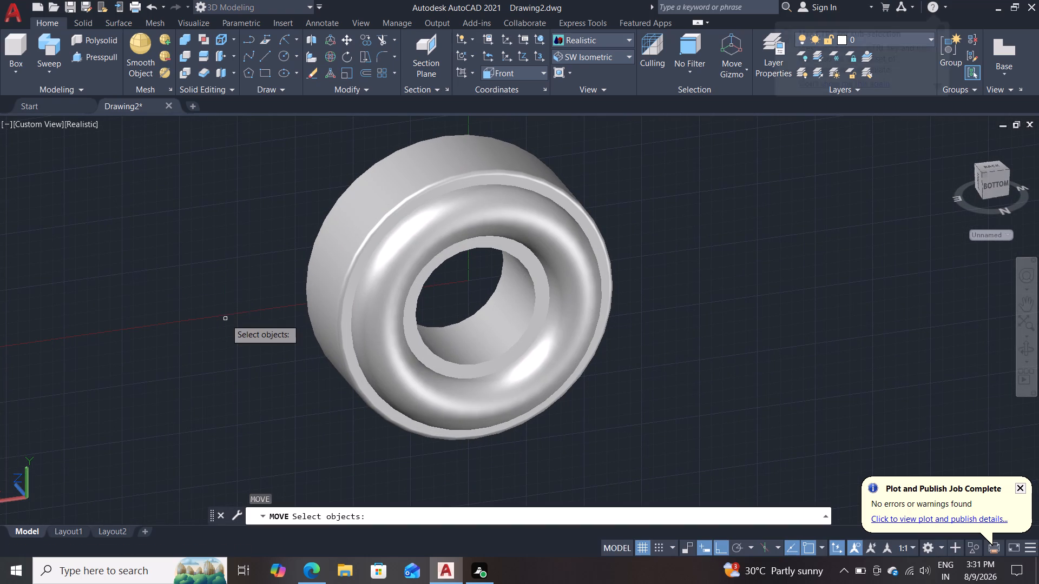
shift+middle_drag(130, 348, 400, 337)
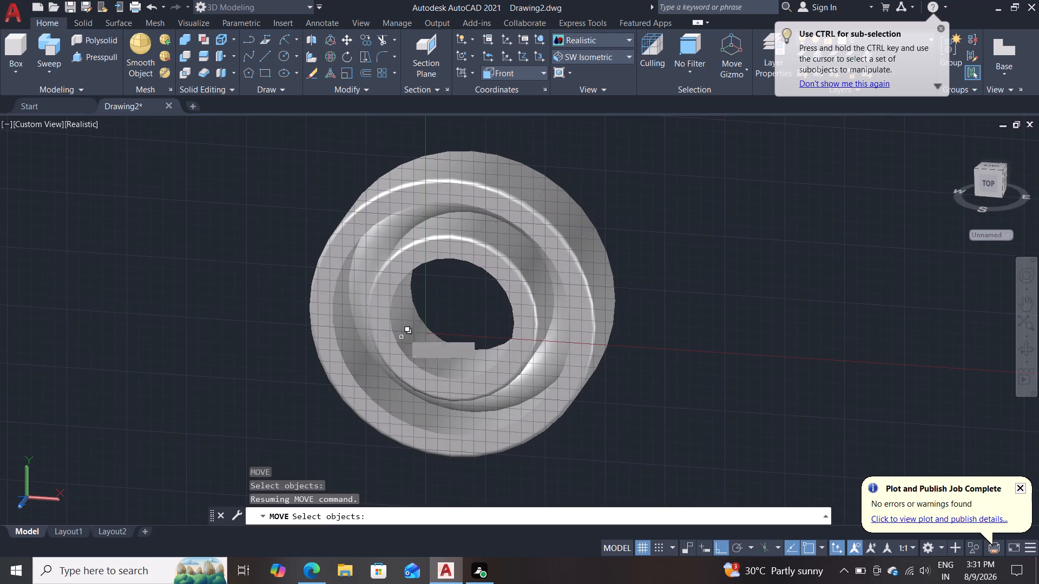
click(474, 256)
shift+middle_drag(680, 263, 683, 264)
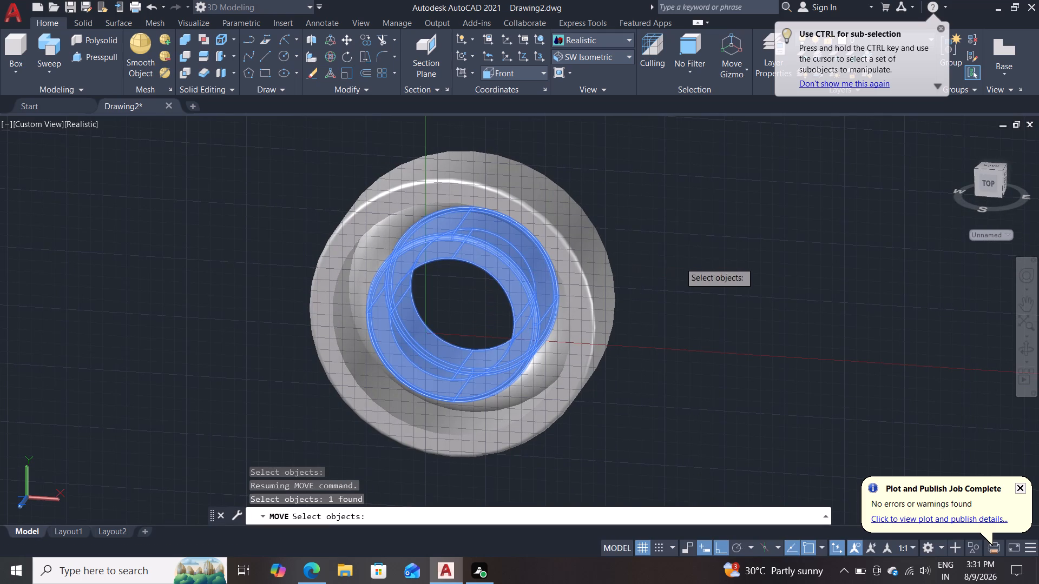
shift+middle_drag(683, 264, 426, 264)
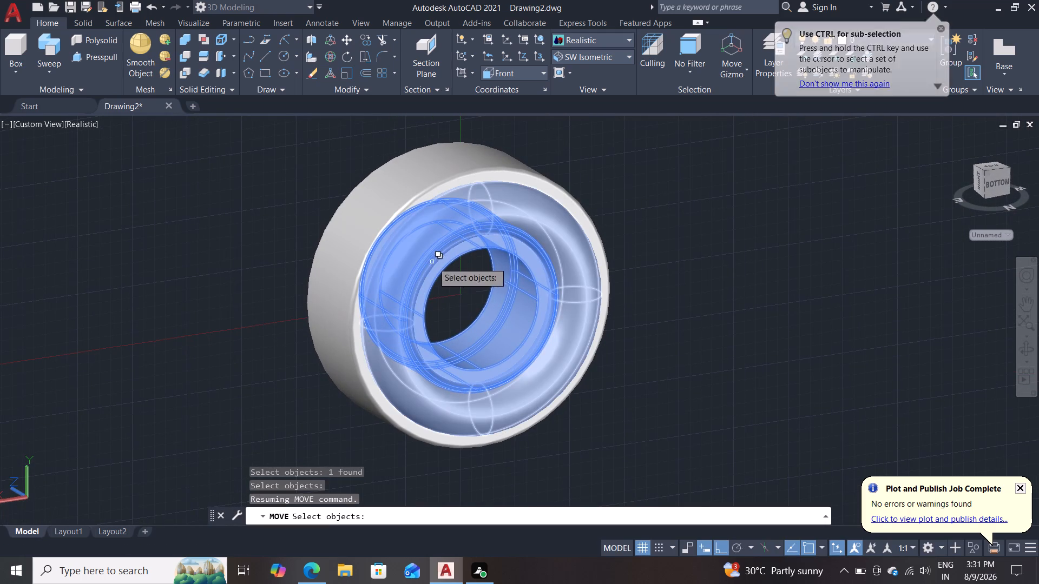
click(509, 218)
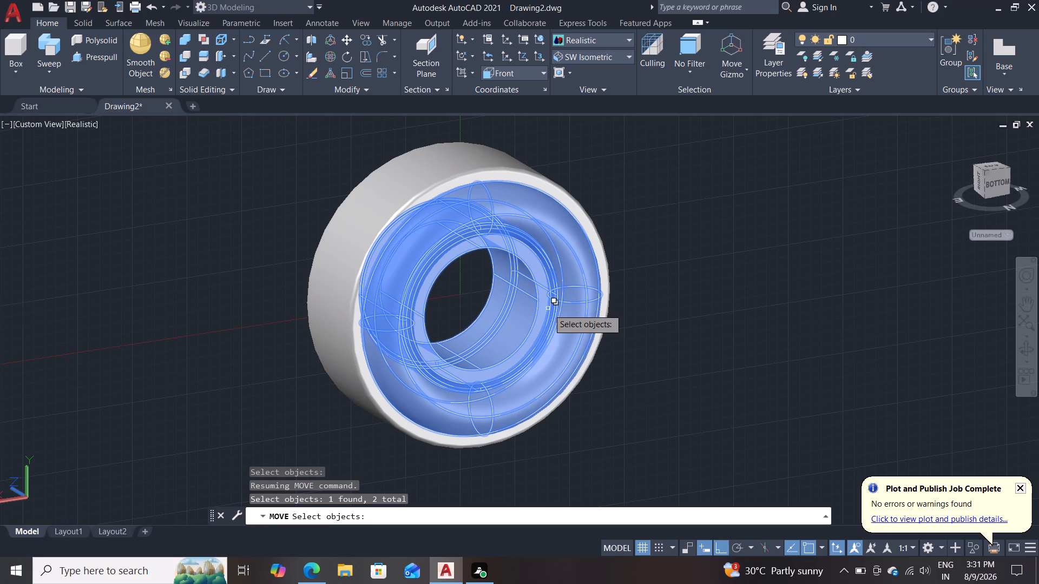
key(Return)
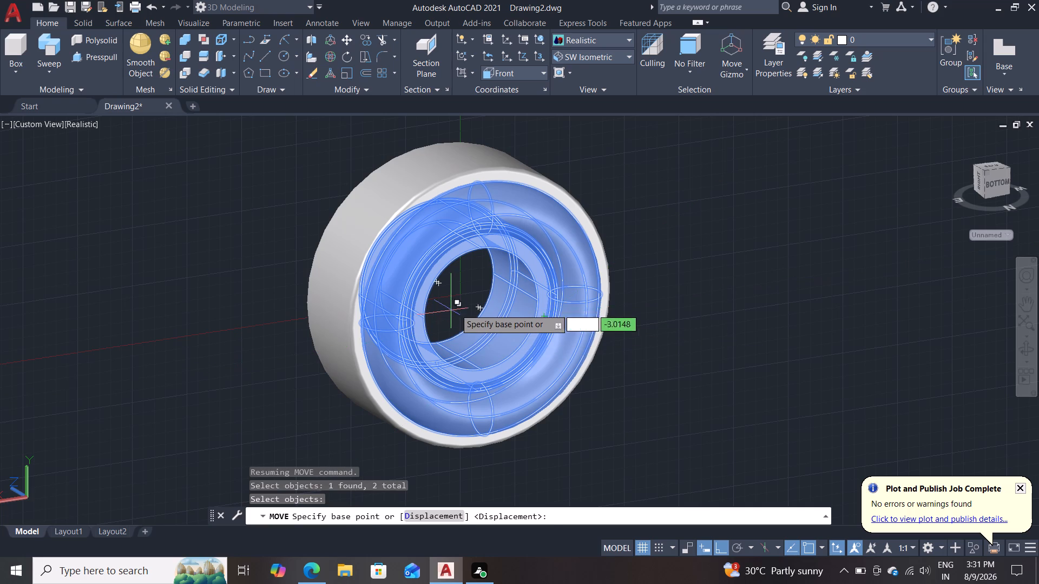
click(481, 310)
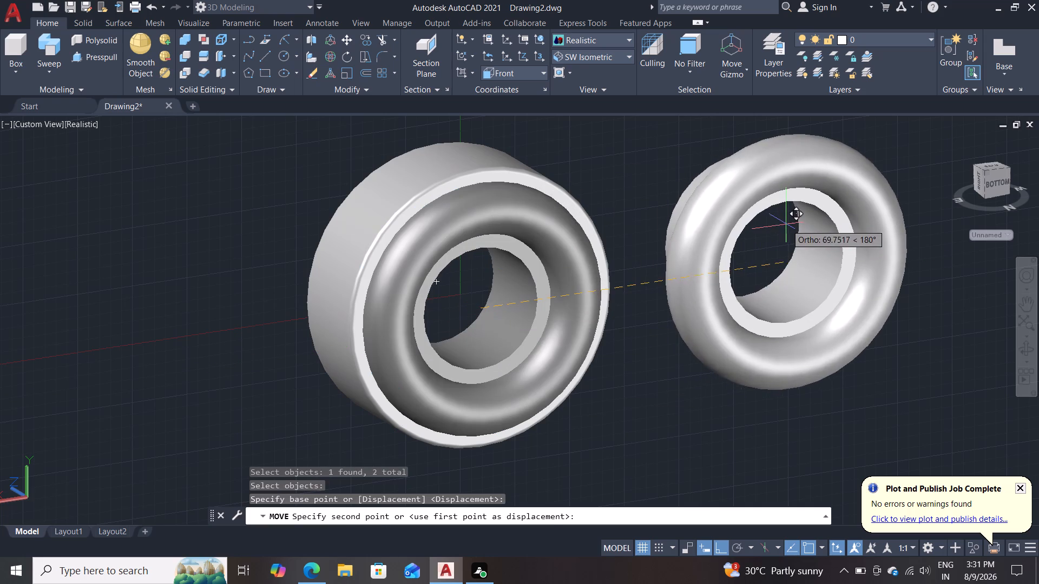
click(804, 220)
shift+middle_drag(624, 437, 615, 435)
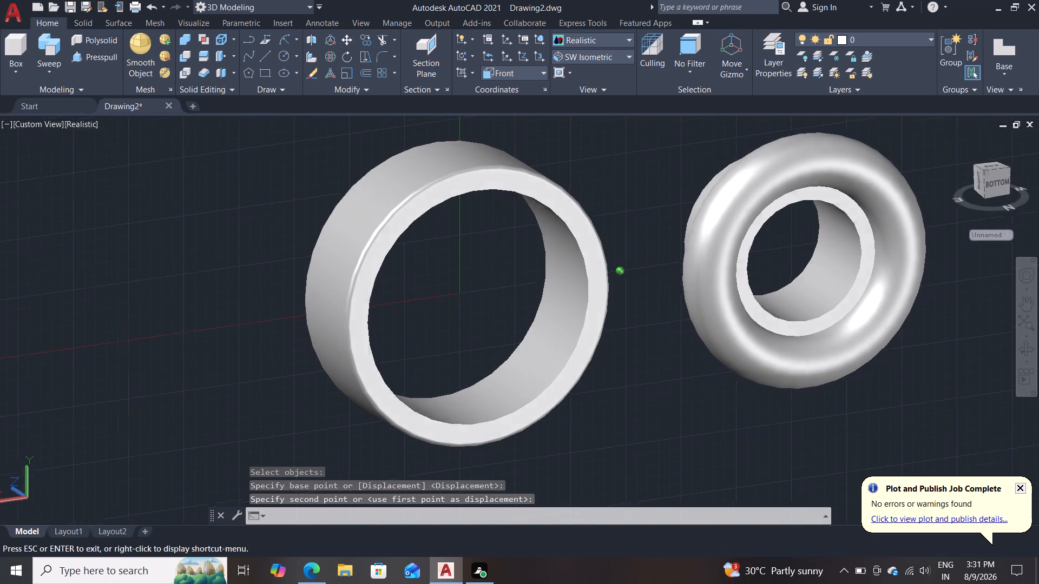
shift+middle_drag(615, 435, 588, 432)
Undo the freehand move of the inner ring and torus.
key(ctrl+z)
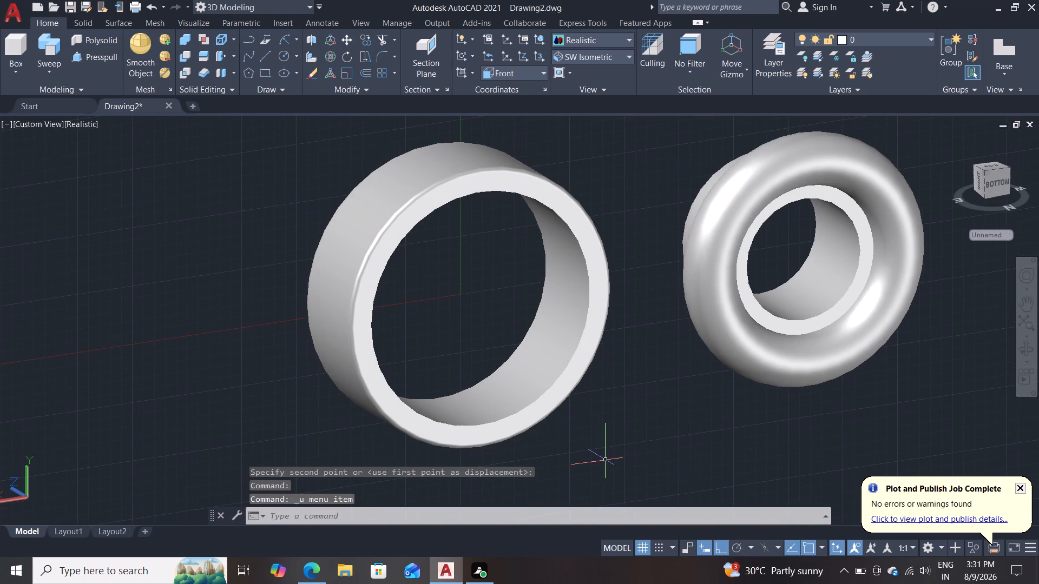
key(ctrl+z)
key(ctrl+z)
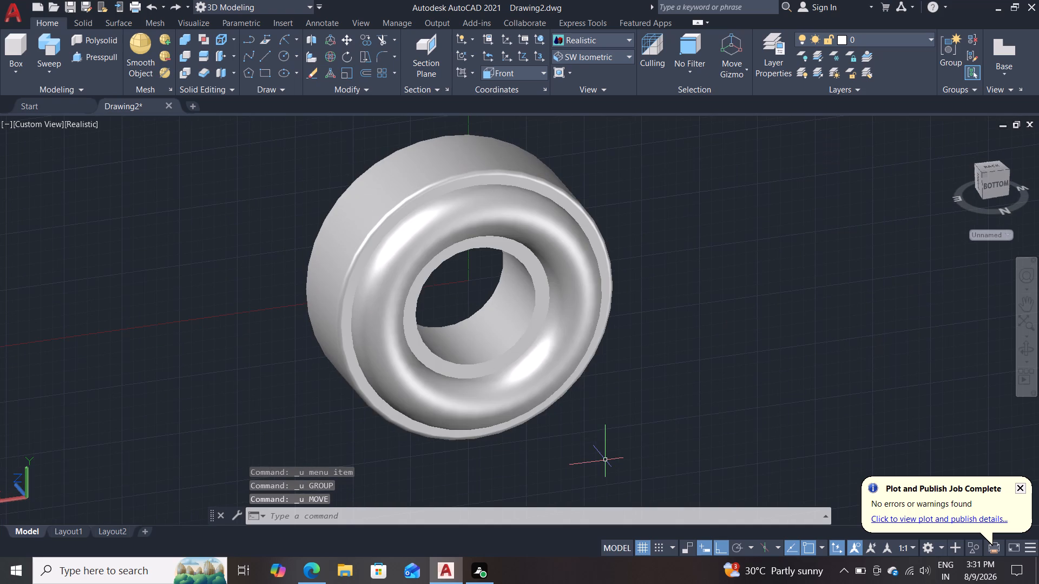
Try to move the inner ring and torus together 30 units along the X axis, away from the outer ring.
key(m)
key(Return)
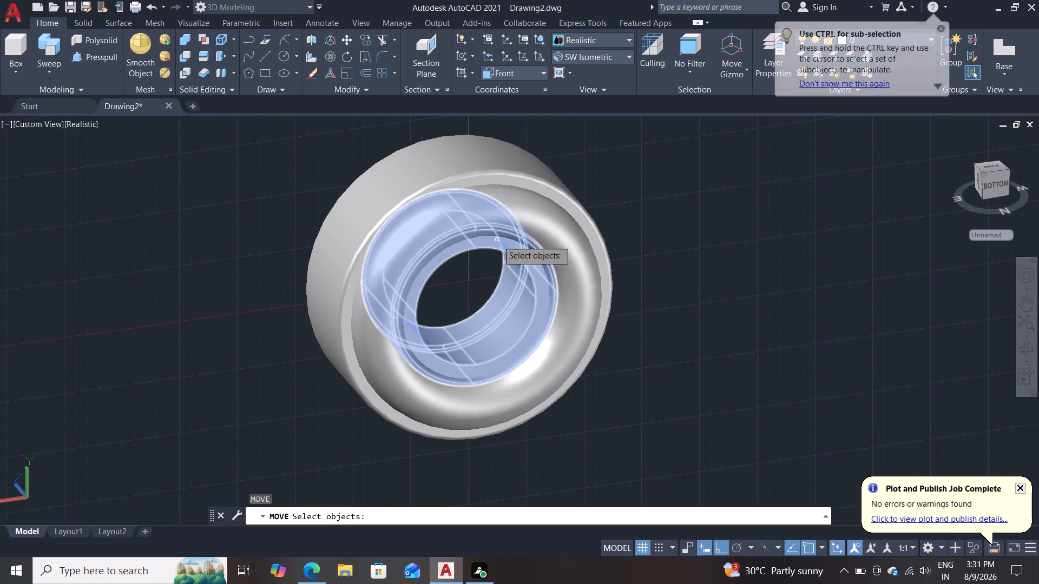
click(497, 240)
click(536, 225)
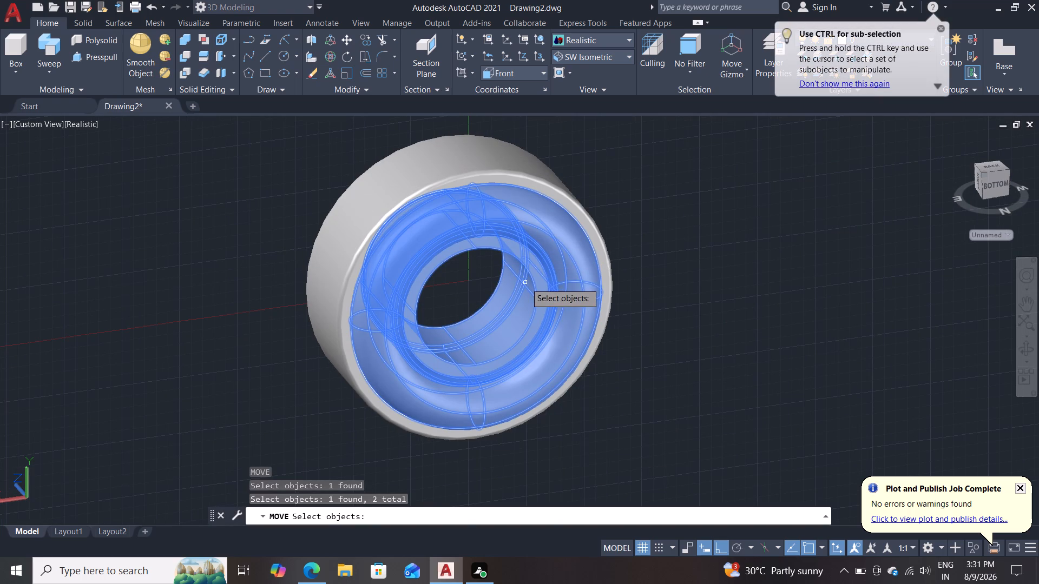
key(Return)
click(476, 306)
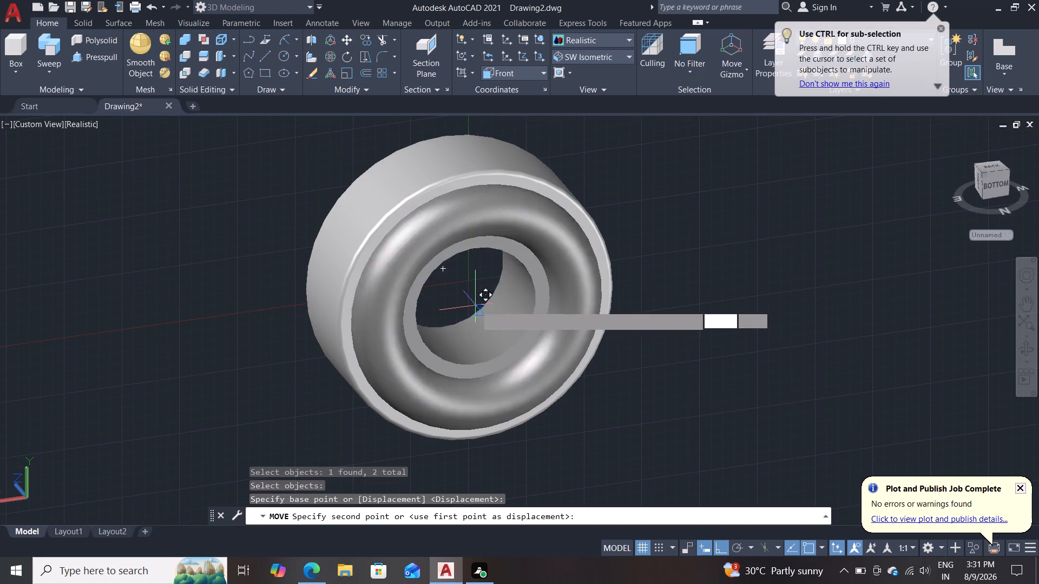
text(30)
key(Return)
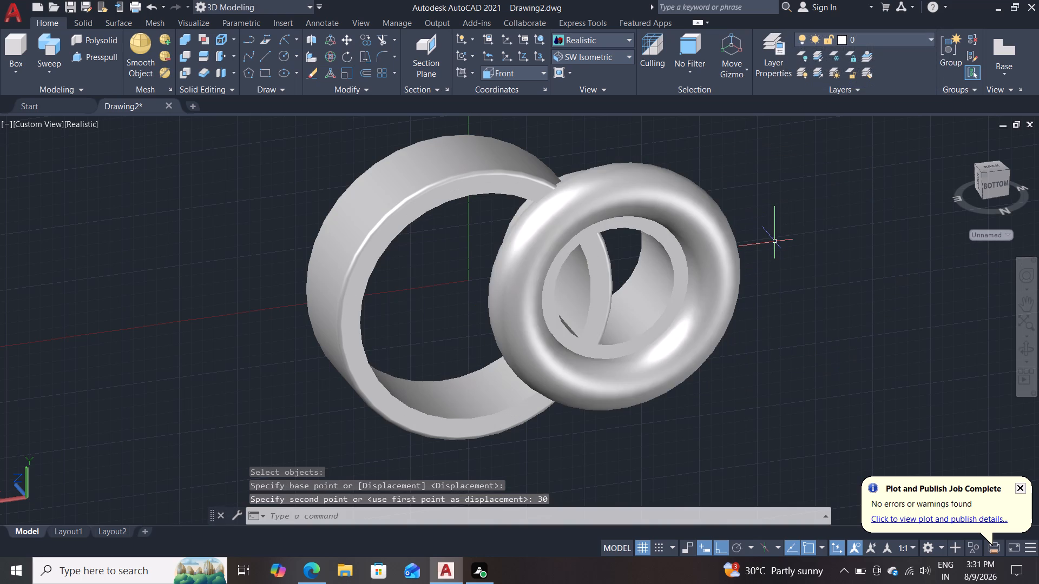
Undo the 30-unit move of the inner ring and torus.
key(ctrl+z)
Move the inner ring and torus together 70 units along the X axis, clear of the outer ring.
key(m)
key(Return)
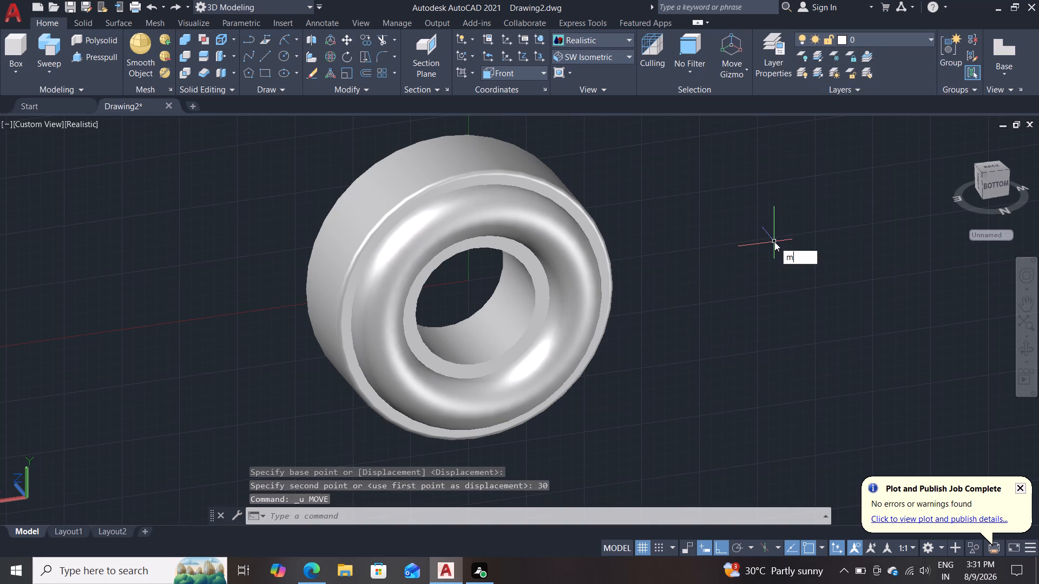
click(542, 245)
click(514, 253)
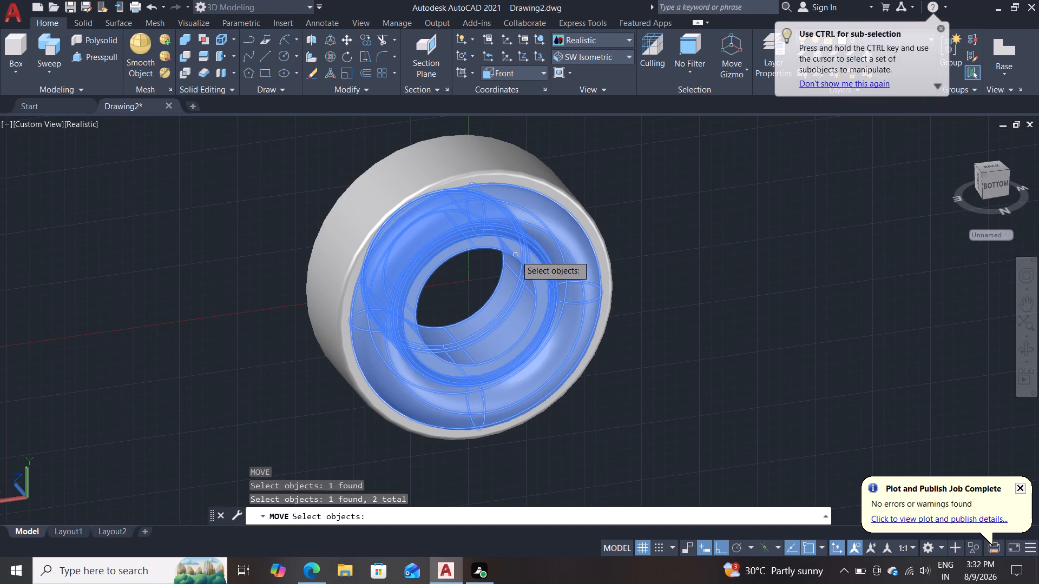
key(Return)
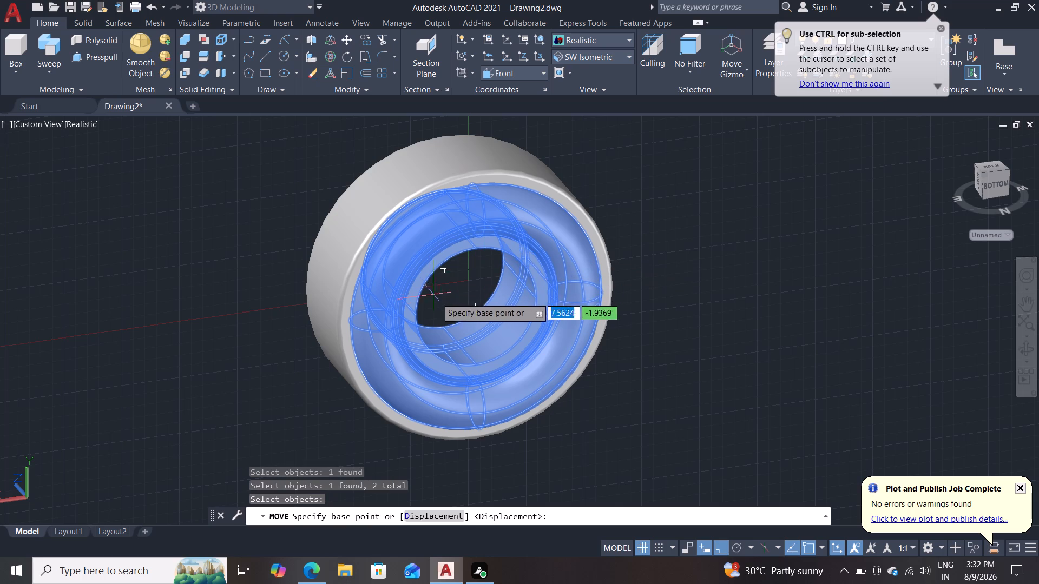
click(477, 301)
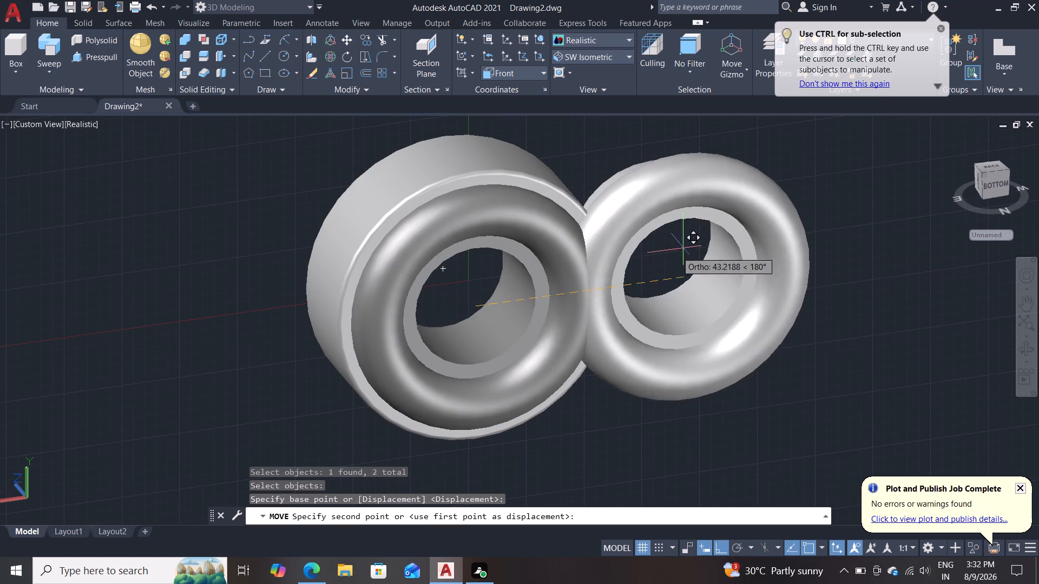
text(70)
key(Return)
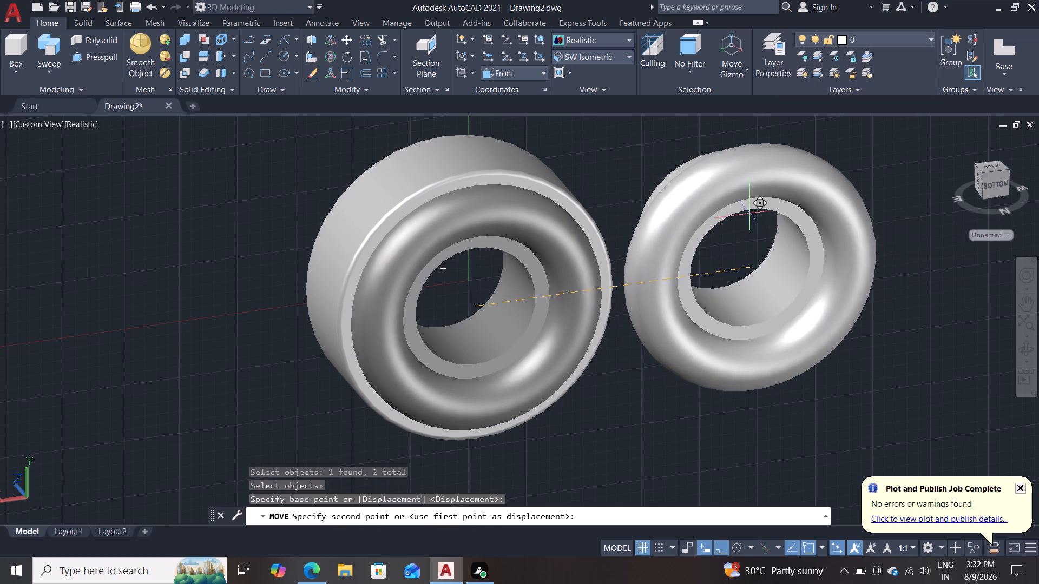
Examine from the side how the torus sits across the width of the separated inner ring.
shift+middle_drag(660, 394, 695, 431)
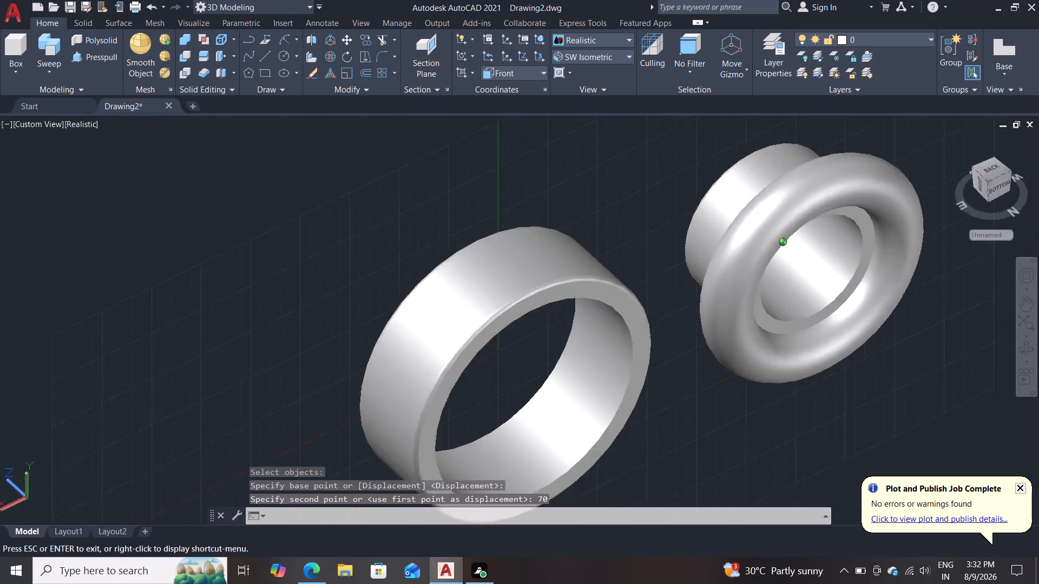
shift+middle_drag(695, 431, 797, 415)
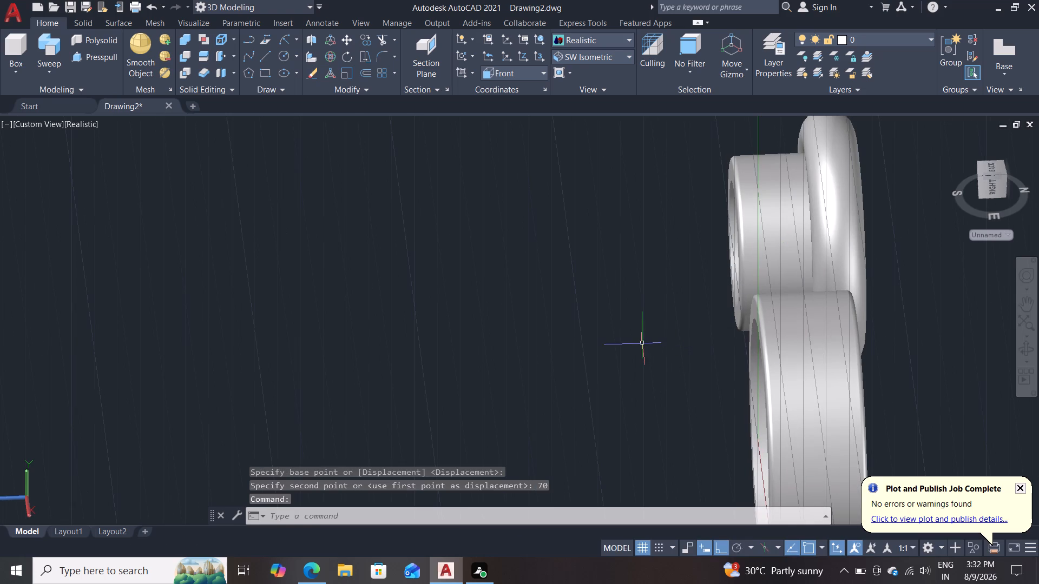
scroll(639, 335, up, 1)
scroll(593, 274, down, 1)
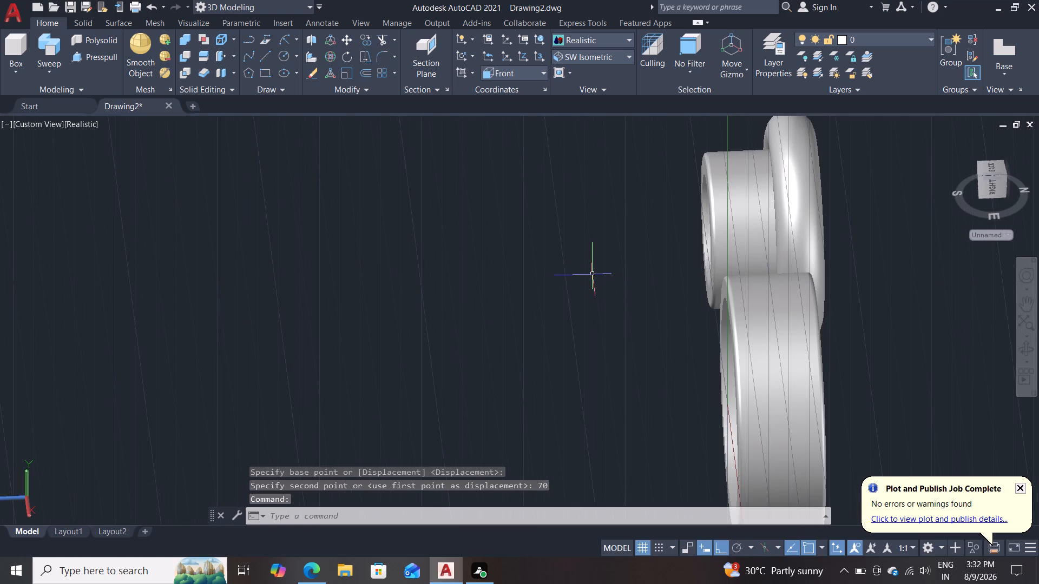
middle_drag(592, 274, 414, 347)
scroll(422, 346, down, 1)
scroll(422, 346, up, 1)
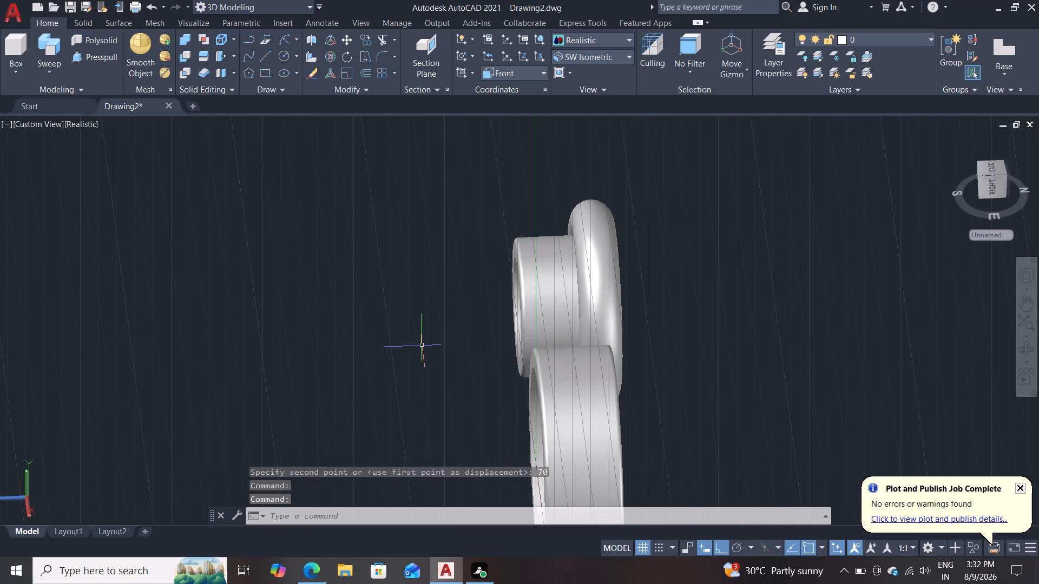
shift+middle_drag(438, 304, 416, 396)
shift+scroll(425, 308, up, 1)
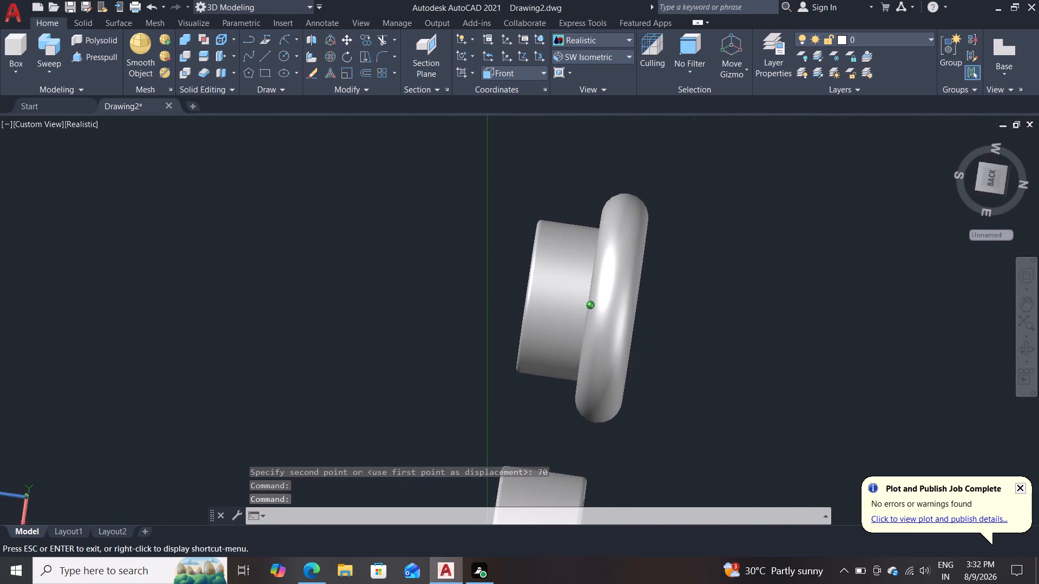
shift+middle_drag(416, 396, 431, 409)
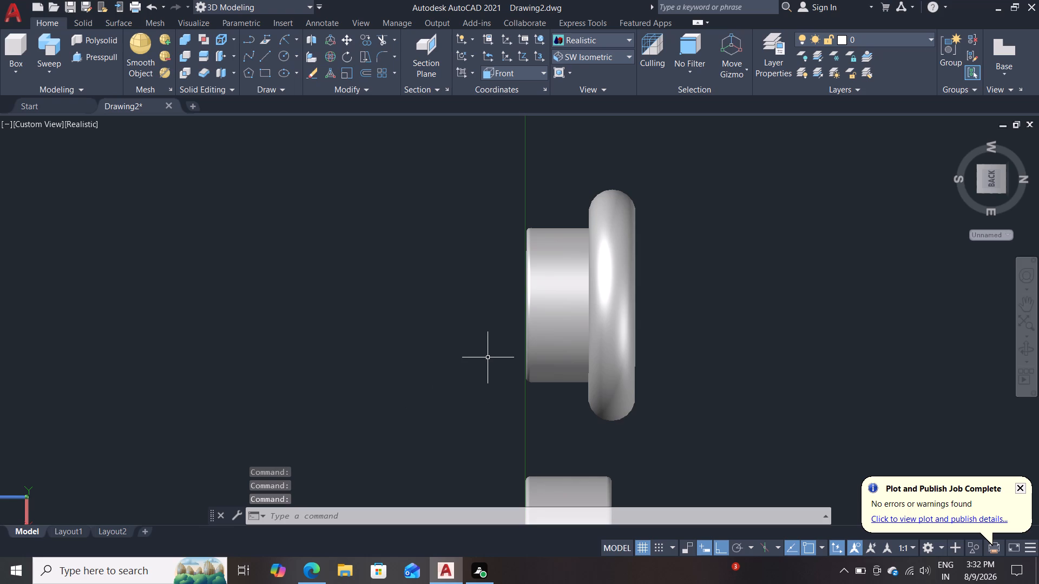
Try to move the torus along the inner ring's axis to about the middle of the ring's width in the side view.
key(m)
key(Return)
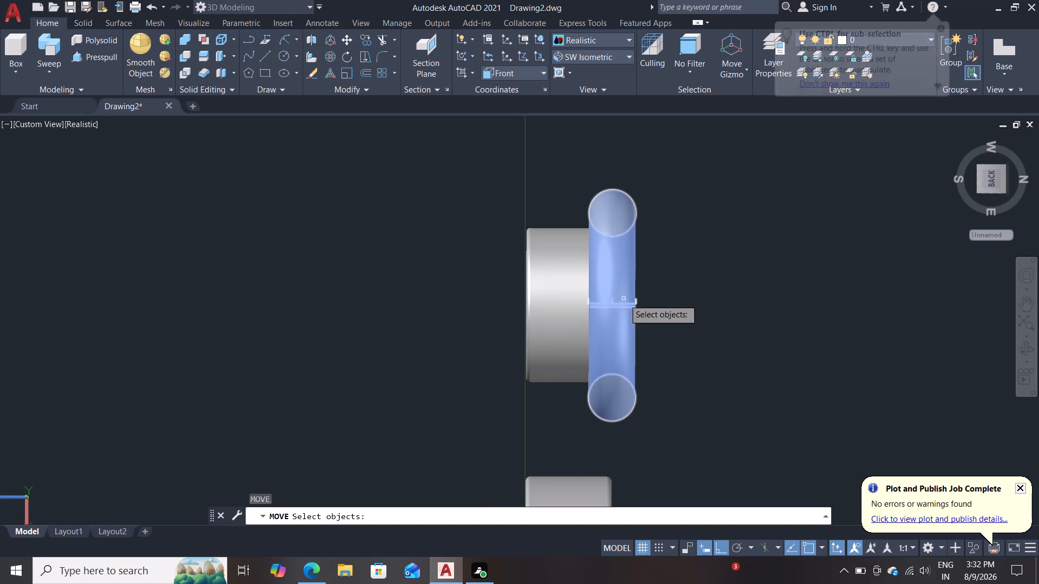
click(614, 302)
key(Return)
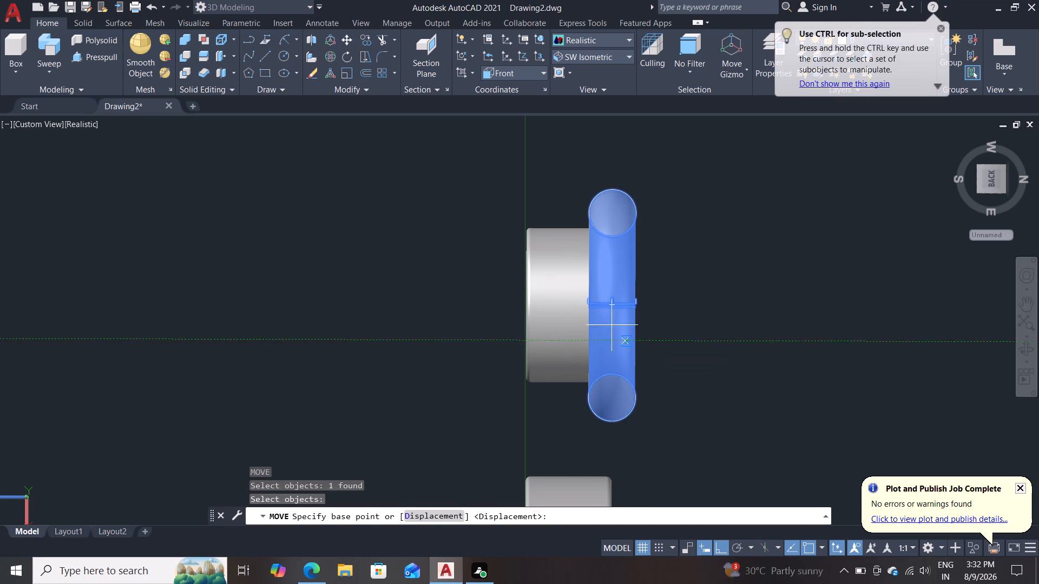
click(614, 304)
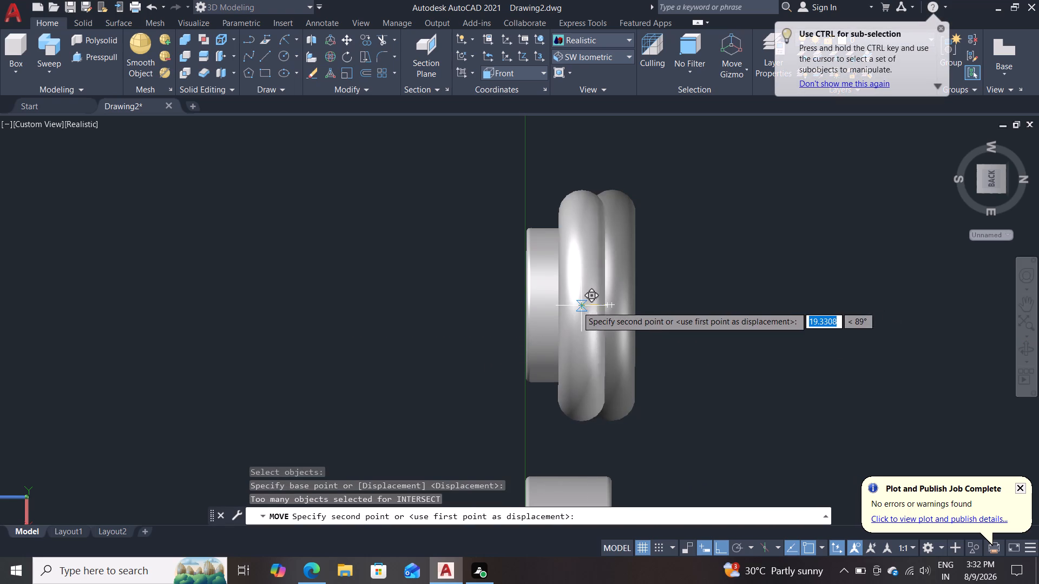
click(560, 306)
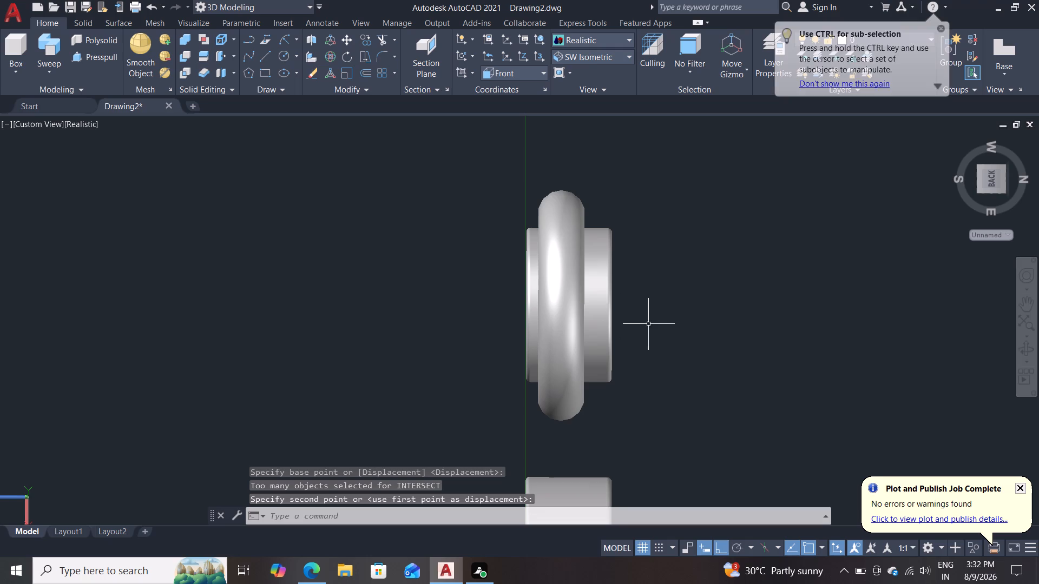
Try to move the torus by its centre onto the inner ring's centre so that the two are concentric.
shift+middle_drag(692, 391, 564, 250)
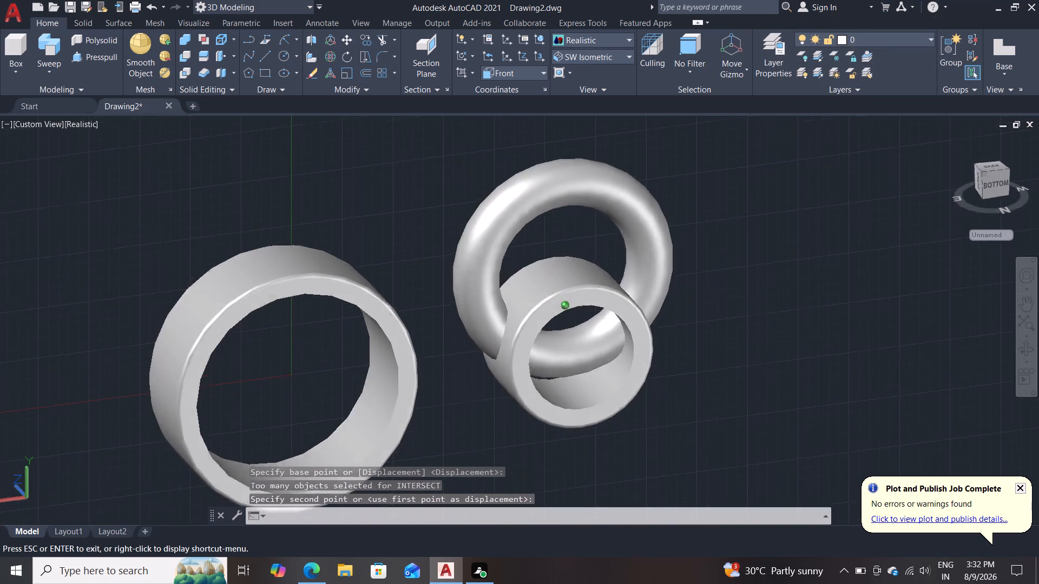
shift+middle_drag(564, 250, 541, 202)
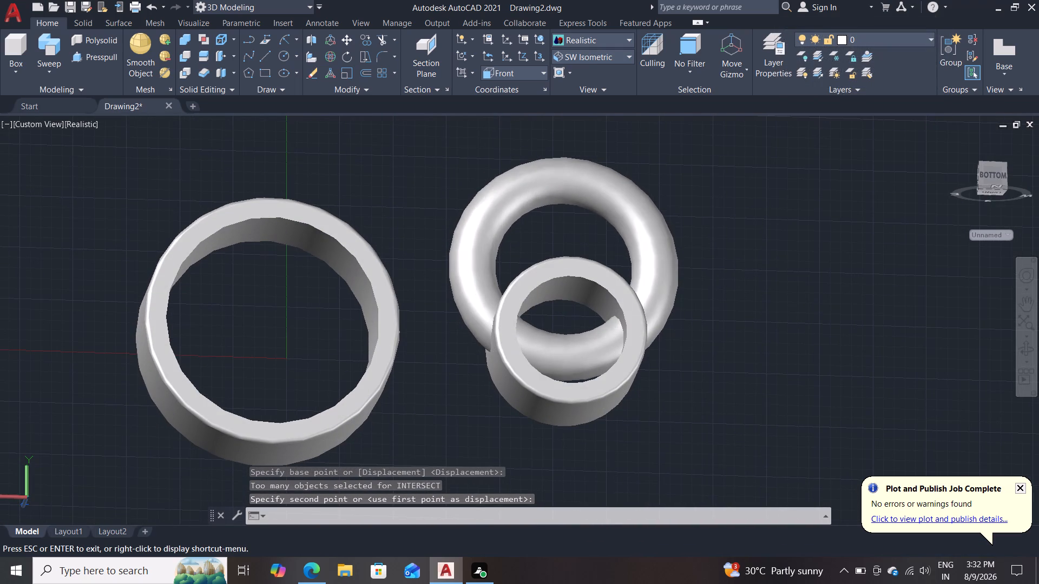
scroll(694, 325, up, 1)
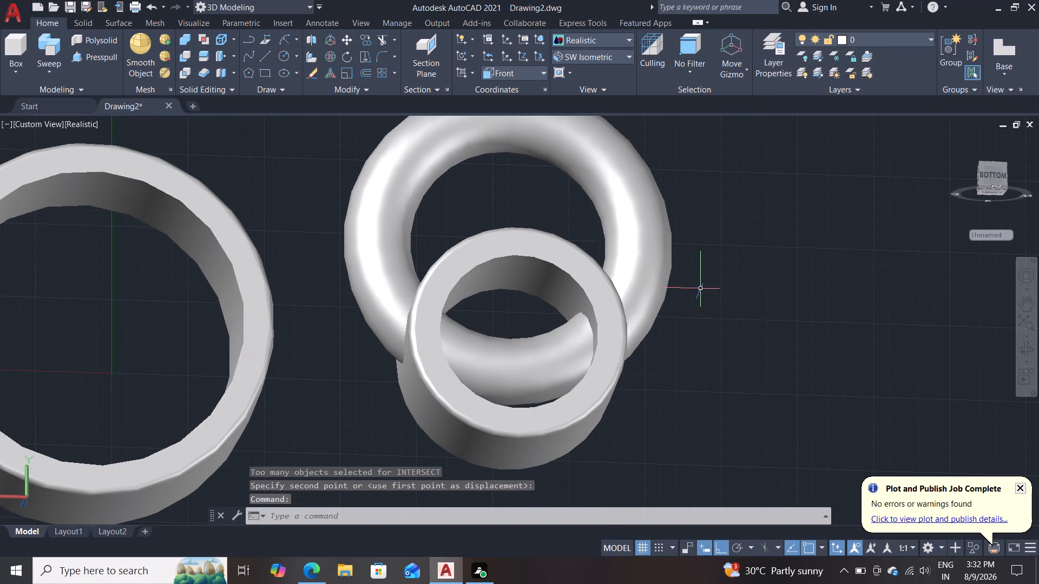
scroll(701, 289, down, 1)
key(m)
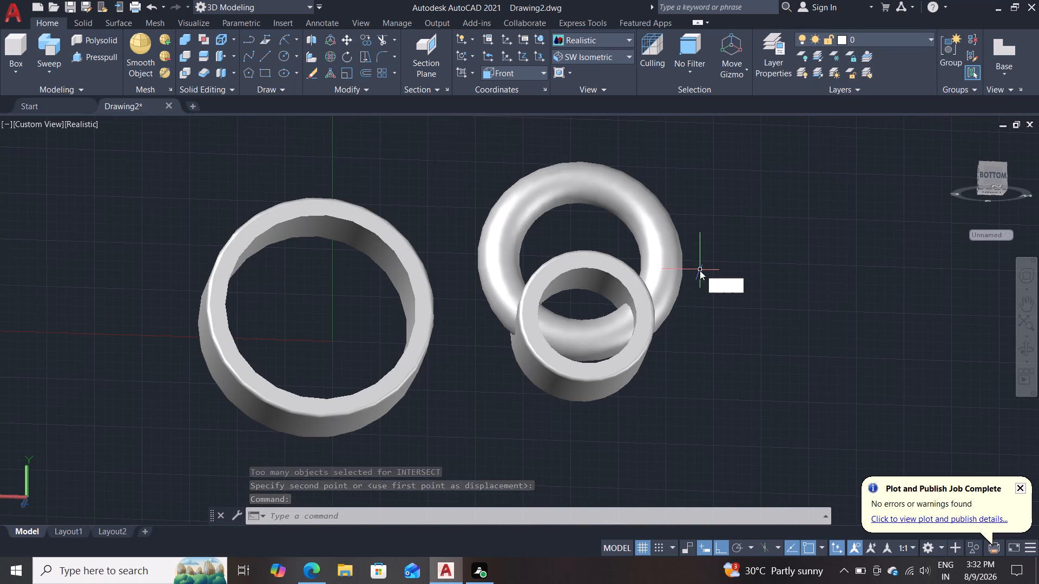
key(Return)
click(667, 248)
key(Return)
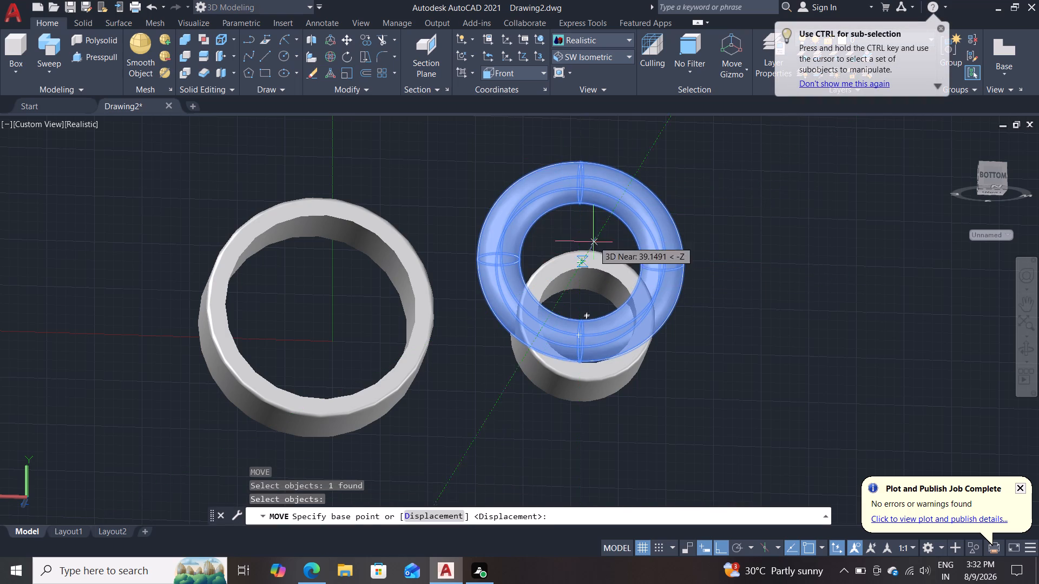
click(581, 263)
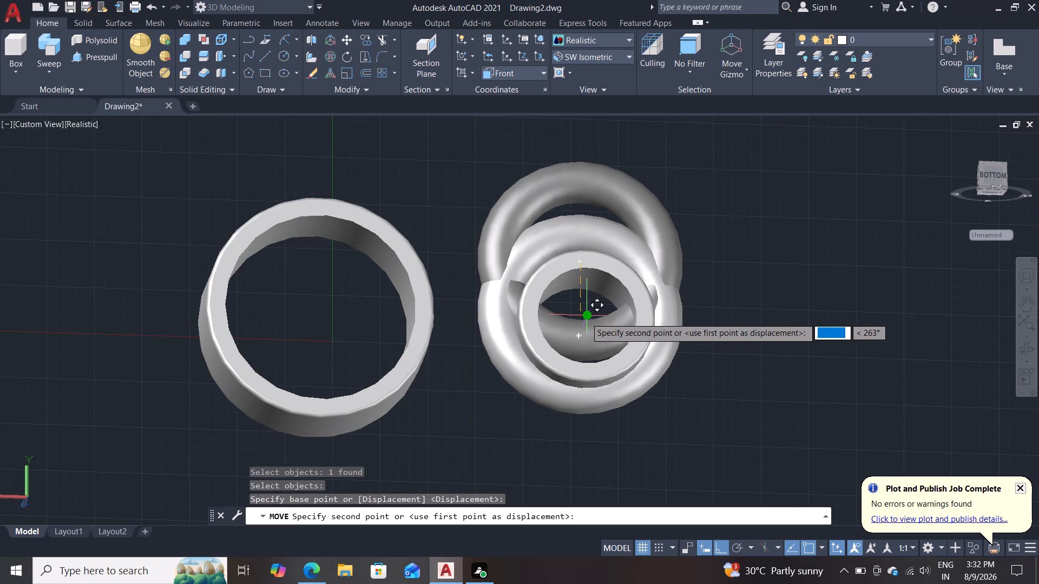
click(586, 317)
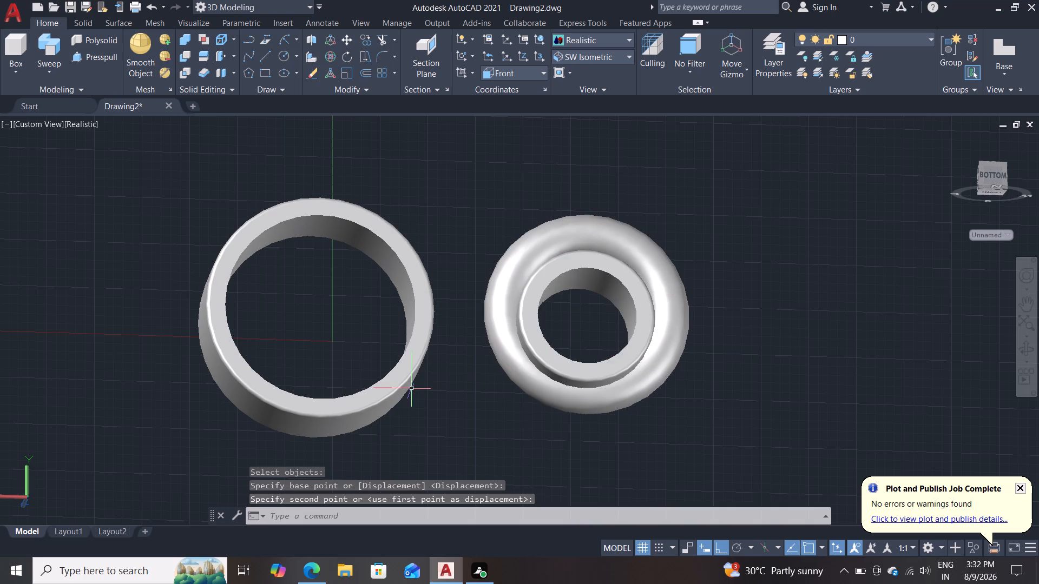
Examine from several angles how the moved torus lines up around the inner ring.
shift+middle_drag(412, 390, 631, 480)
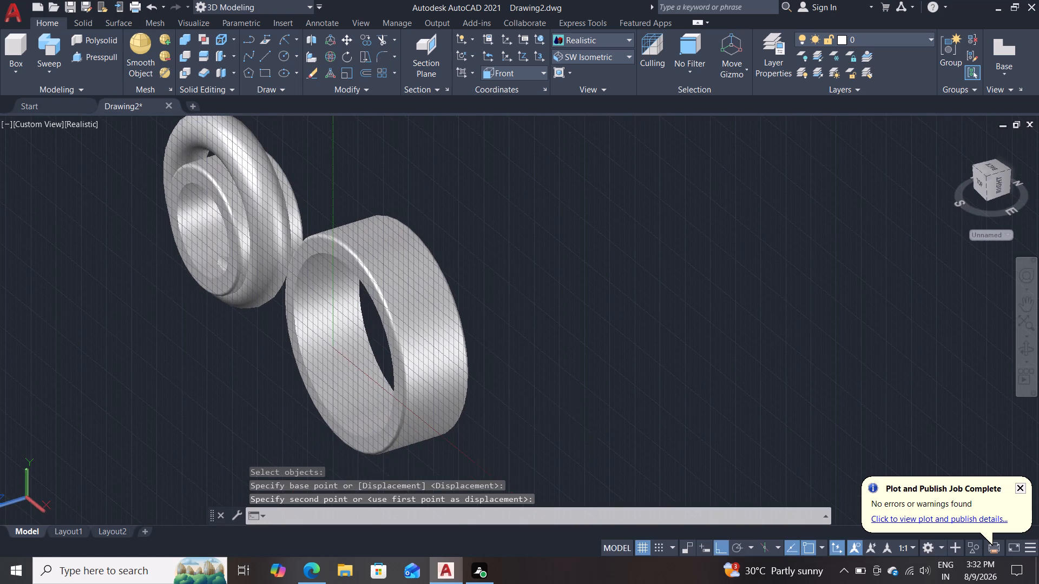
scroll(471, 328, up, 2)
shift+scroll(469, 224, down, 1)
shift+middle_drag(469, 228, 382, 245)
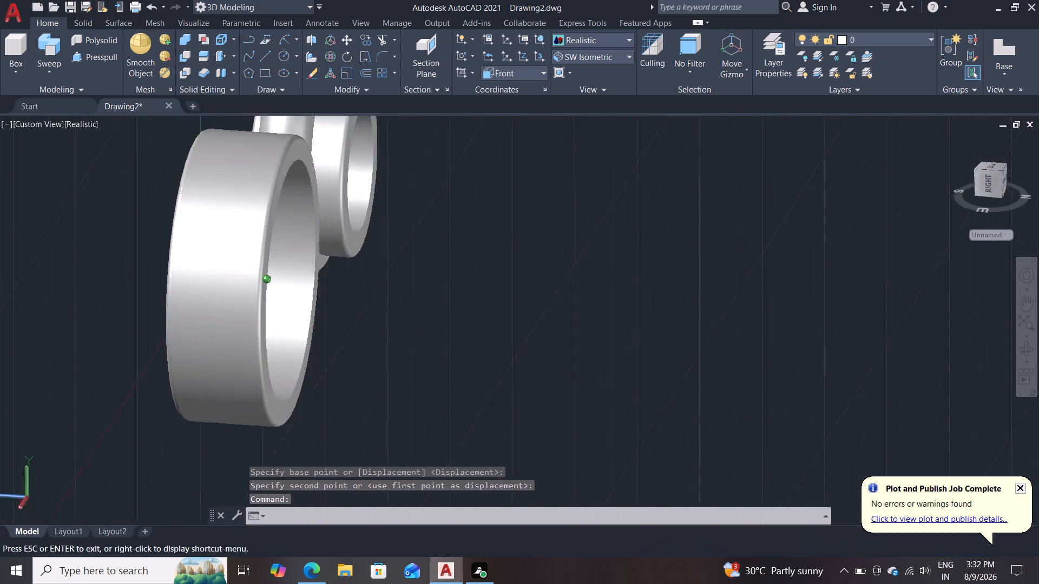
shift+middle_drag(382, 245, 241, 214)
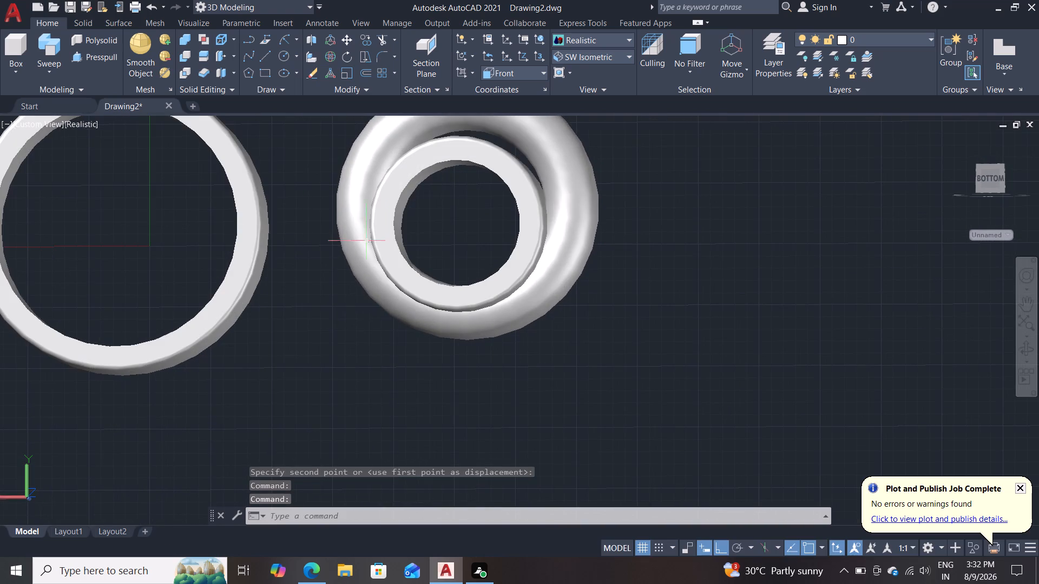
scroll(432, 249, down, 1)
scroll(481, 291, up, 2)
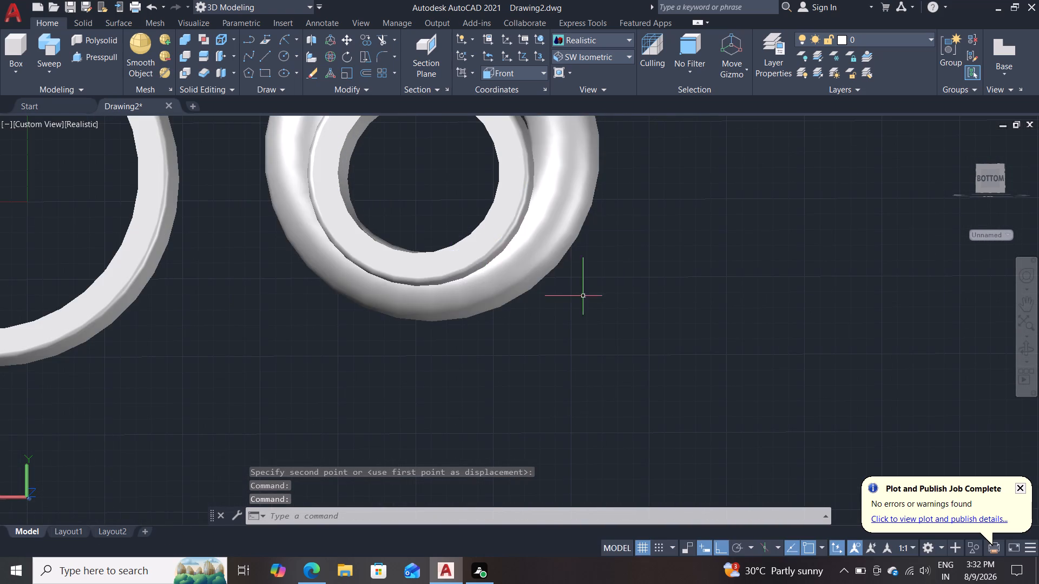
shift+middle_drag(577, 305, 455, 437)
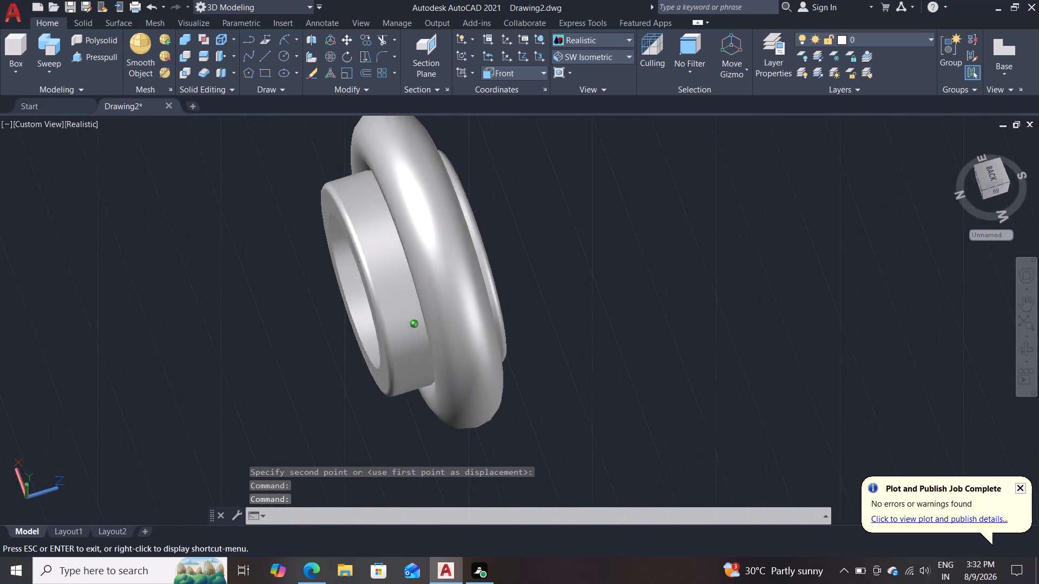
shift+middle_drag(455, 437, 565, 359)
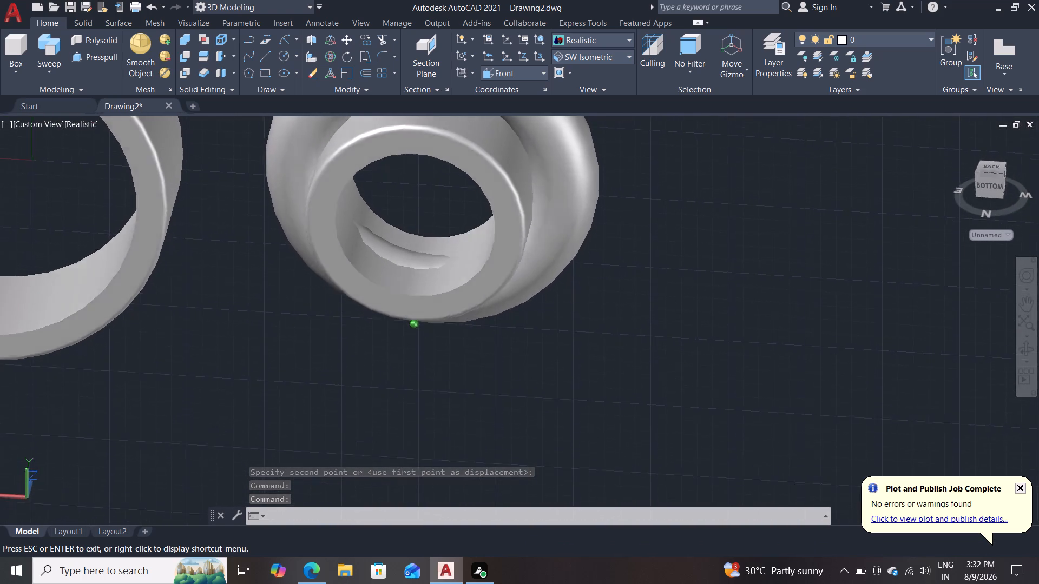
shift+middle_drag(565, 359, 587, 287)
scroll(593, 288, up, 1)
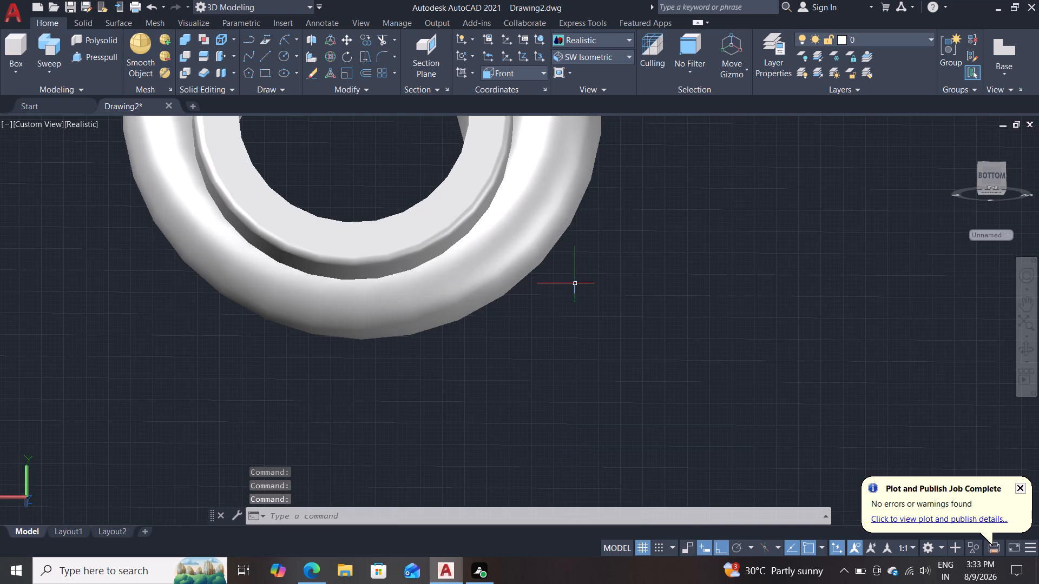
middle_drag(582, 288, 612, 428)
scroll(606, 400, down, 1)
scroll(606, 399, up, 1)
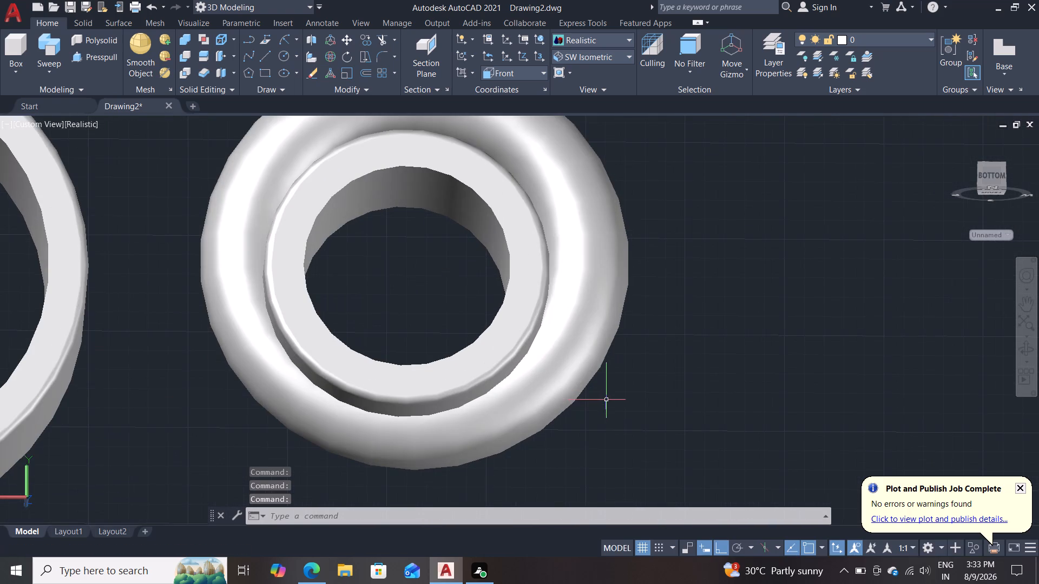
shift+middle_drag(613, 407, 602, 417)
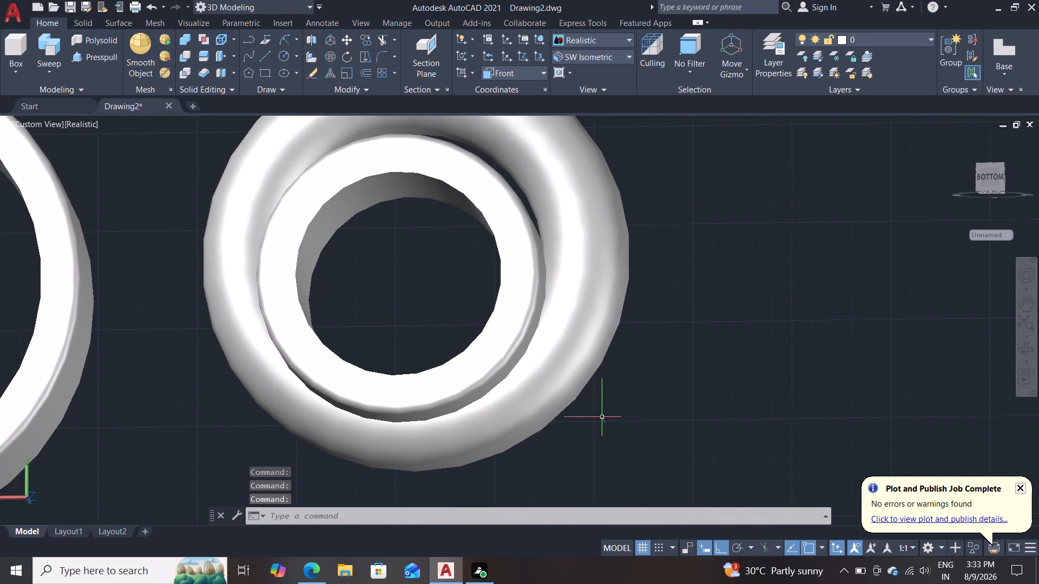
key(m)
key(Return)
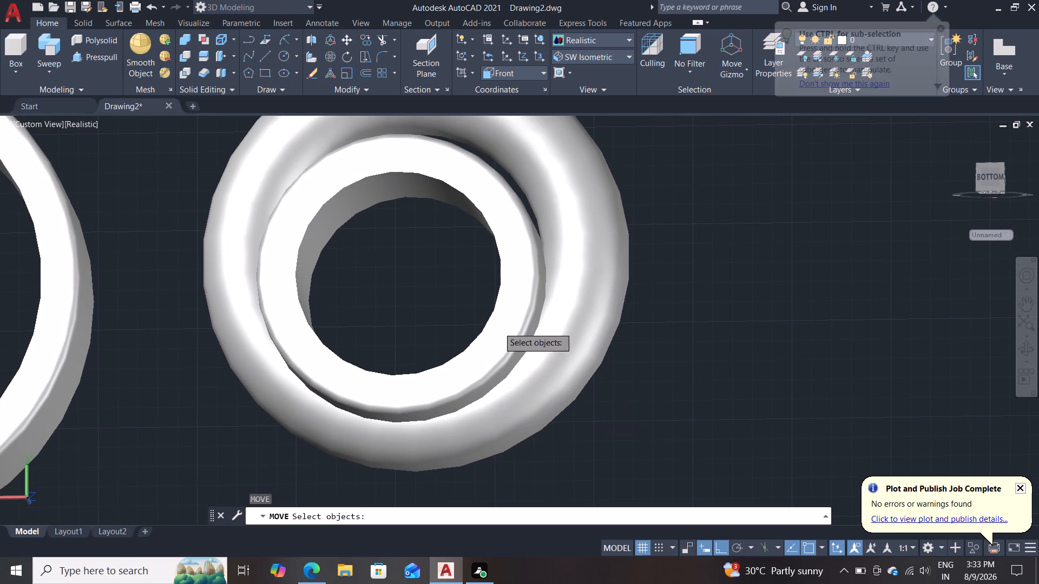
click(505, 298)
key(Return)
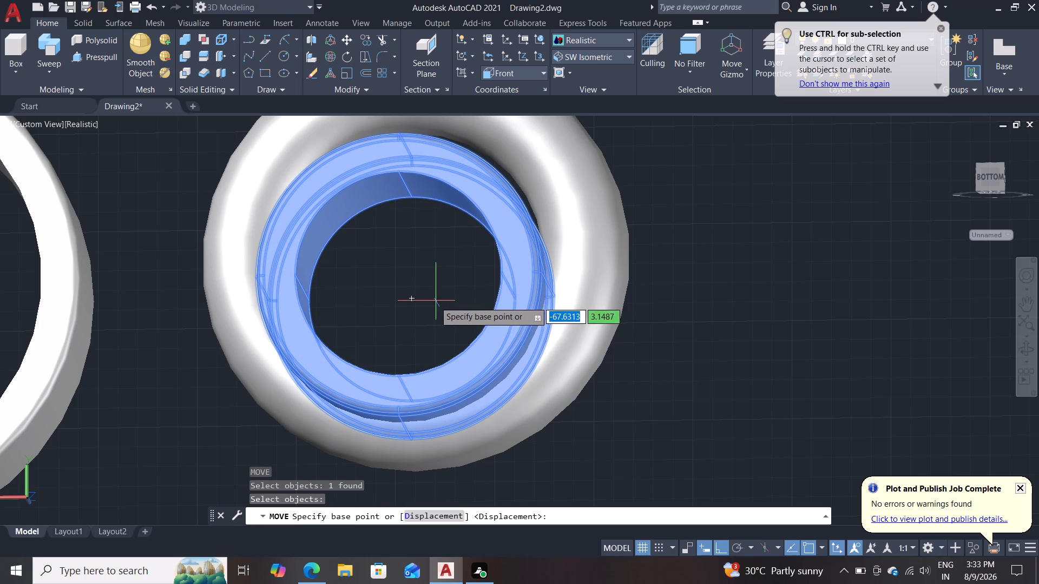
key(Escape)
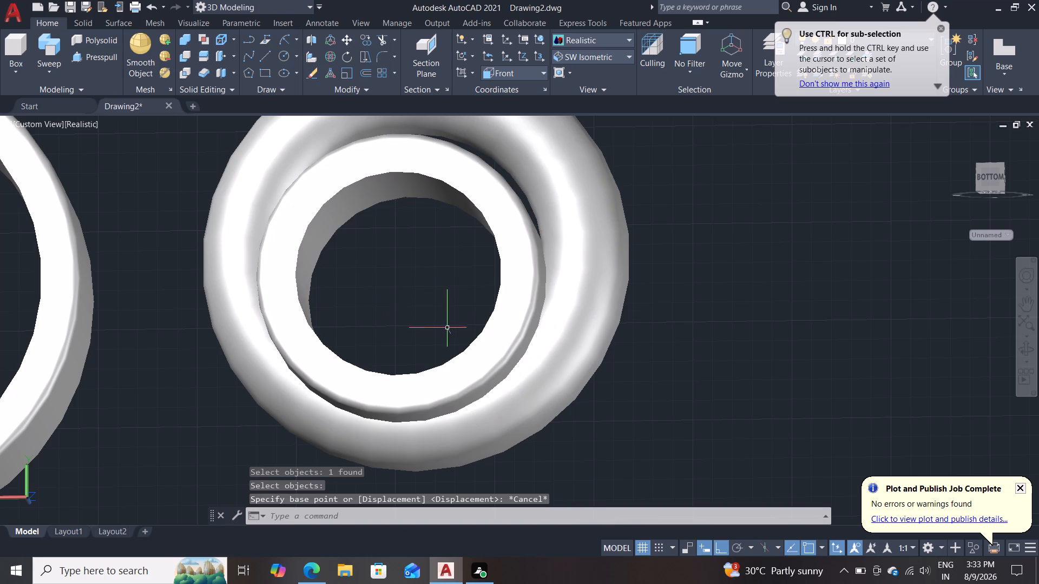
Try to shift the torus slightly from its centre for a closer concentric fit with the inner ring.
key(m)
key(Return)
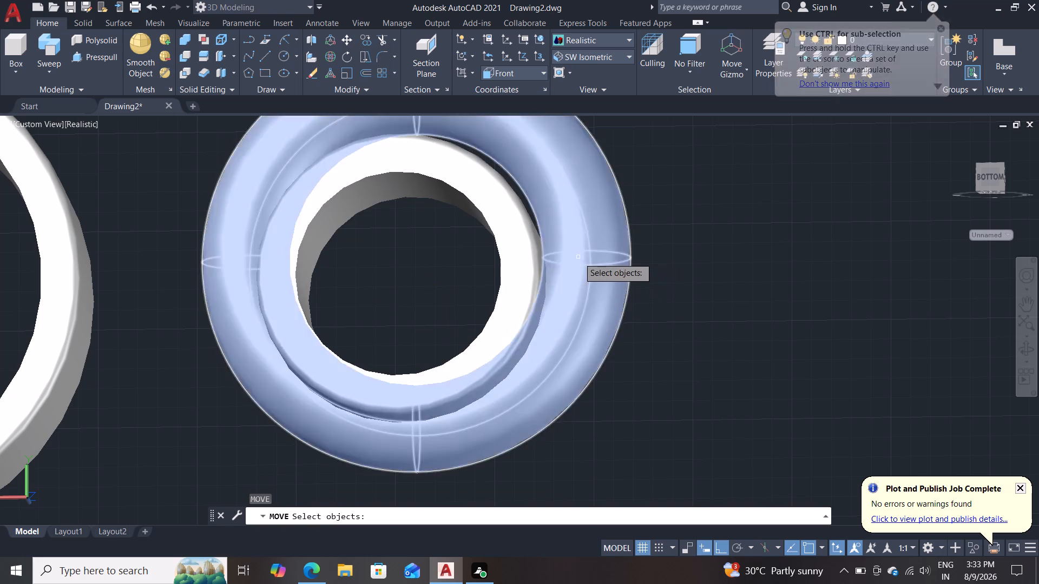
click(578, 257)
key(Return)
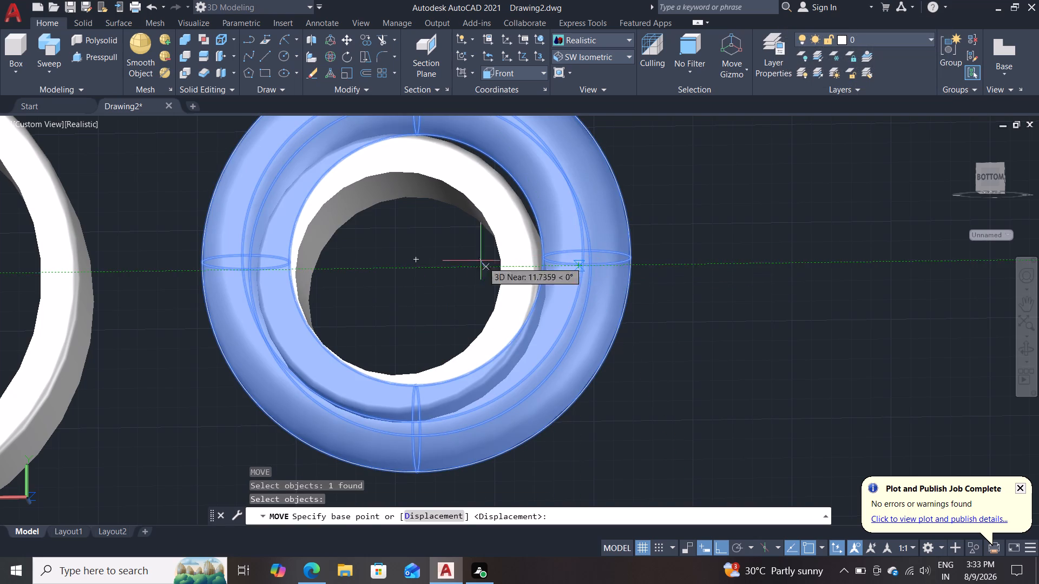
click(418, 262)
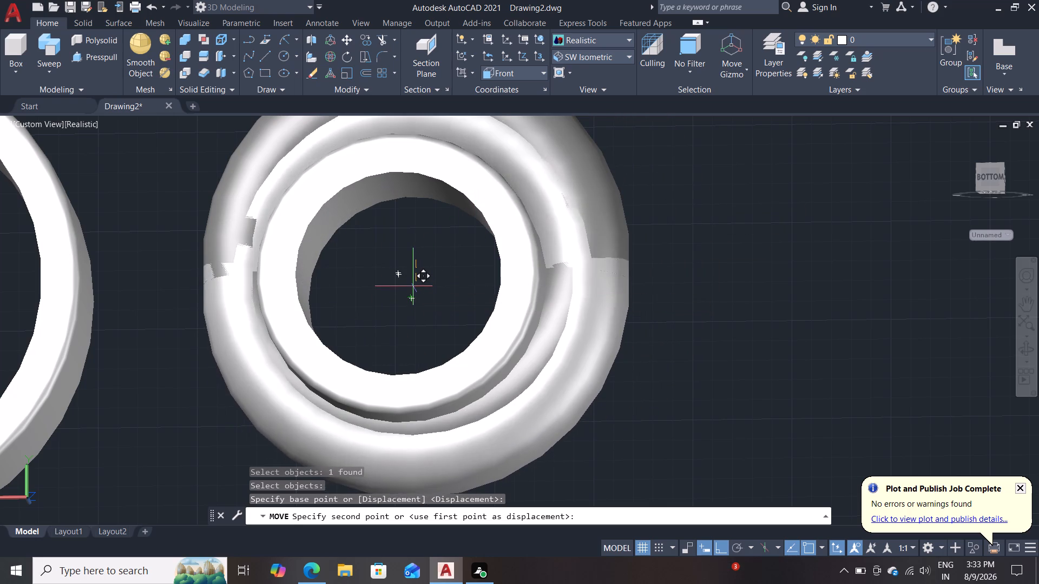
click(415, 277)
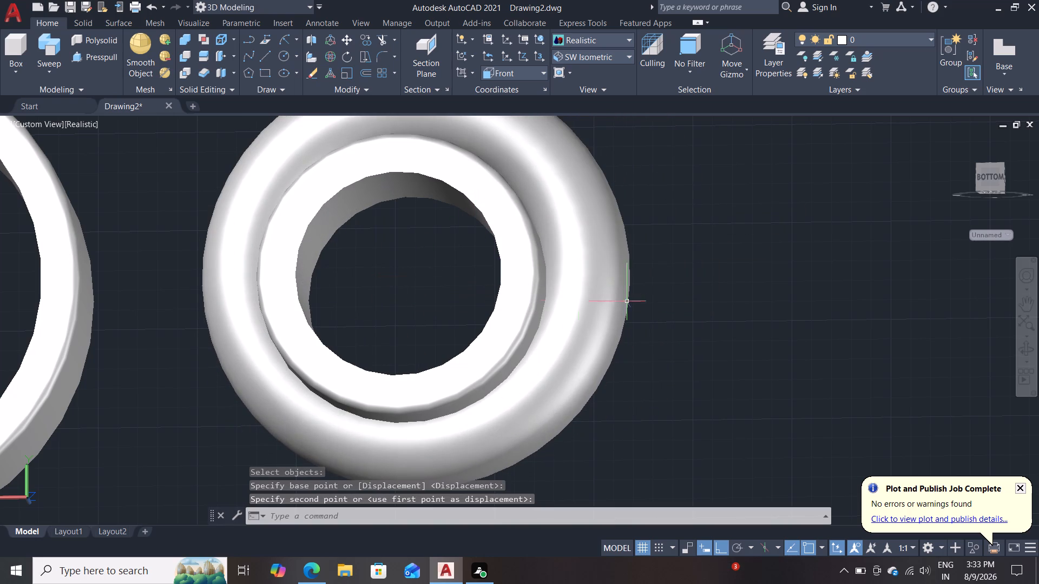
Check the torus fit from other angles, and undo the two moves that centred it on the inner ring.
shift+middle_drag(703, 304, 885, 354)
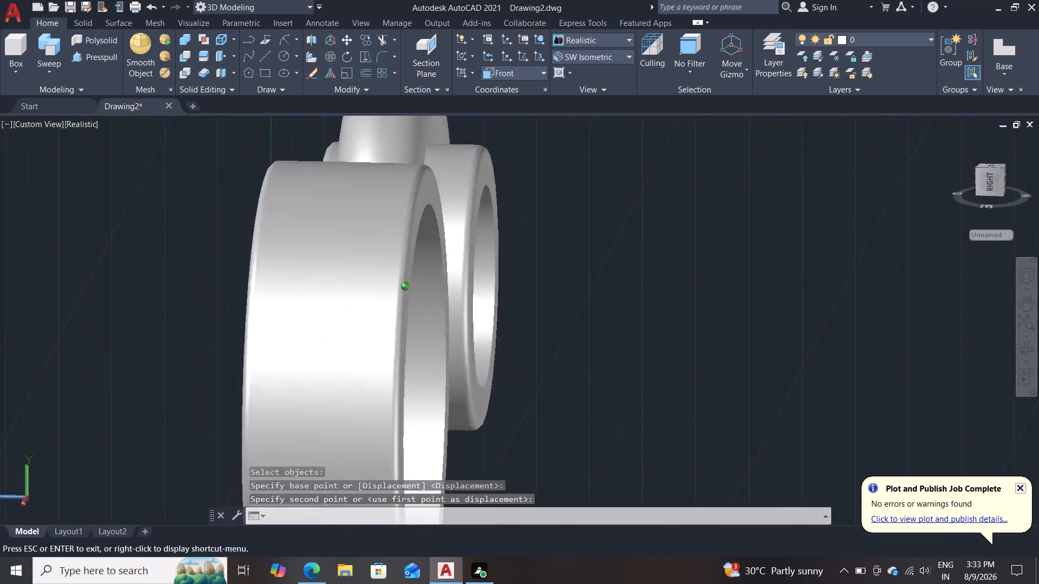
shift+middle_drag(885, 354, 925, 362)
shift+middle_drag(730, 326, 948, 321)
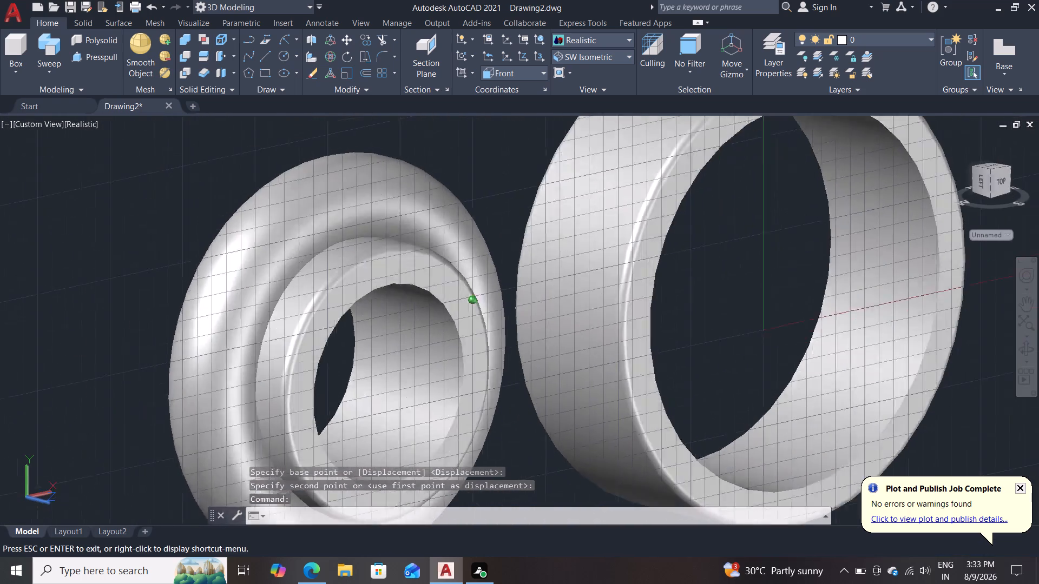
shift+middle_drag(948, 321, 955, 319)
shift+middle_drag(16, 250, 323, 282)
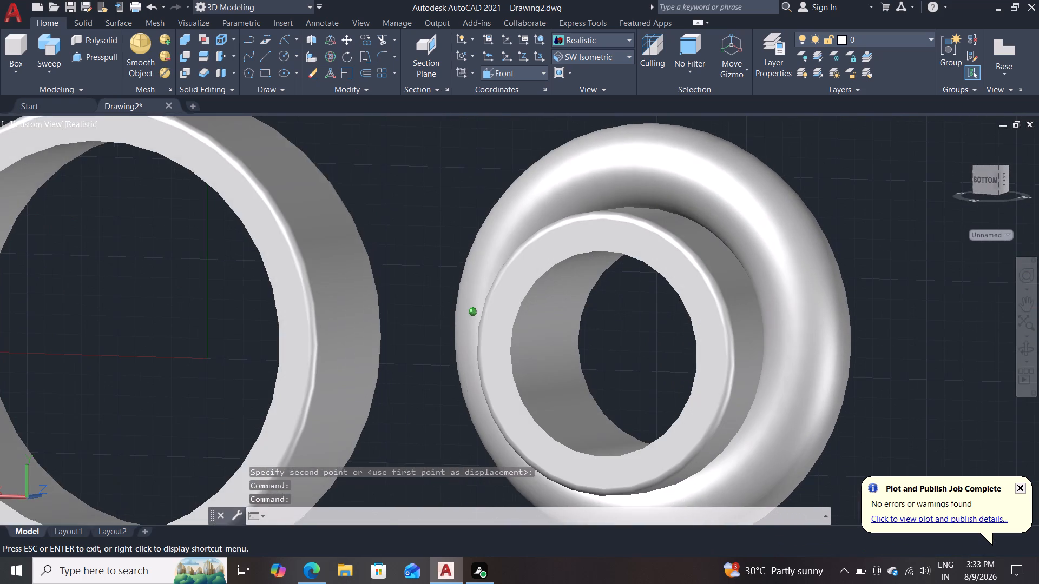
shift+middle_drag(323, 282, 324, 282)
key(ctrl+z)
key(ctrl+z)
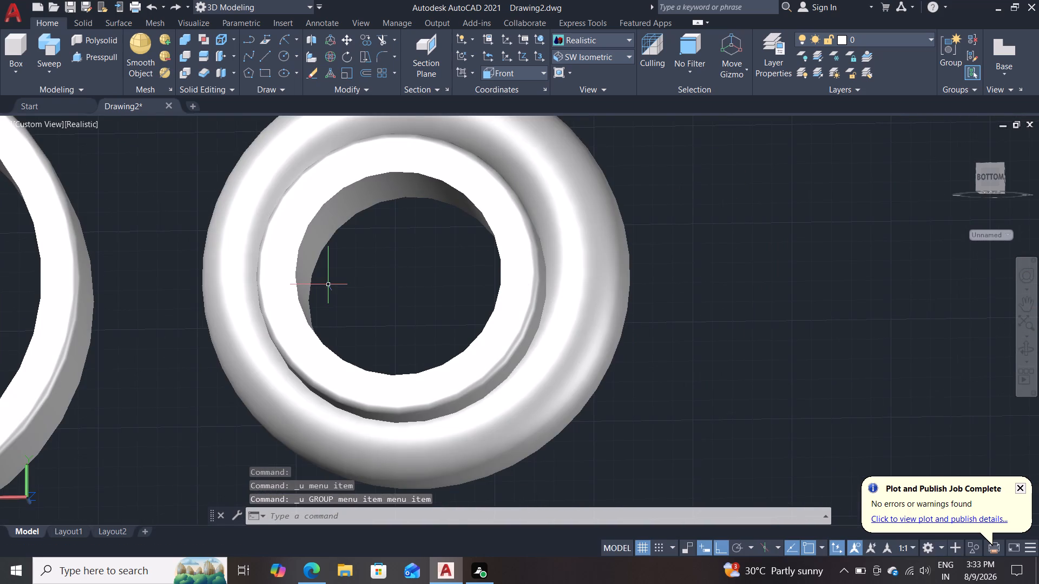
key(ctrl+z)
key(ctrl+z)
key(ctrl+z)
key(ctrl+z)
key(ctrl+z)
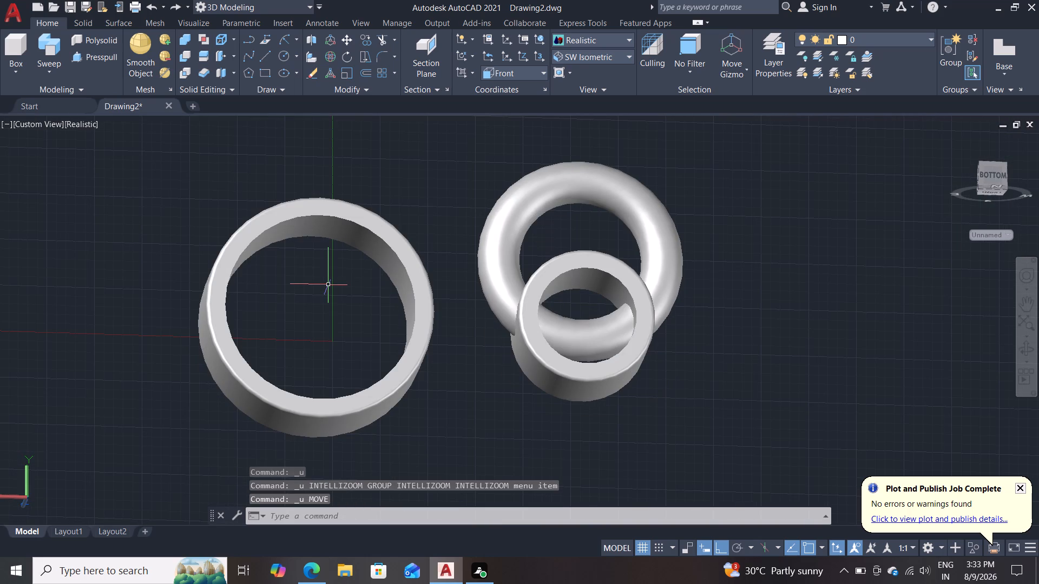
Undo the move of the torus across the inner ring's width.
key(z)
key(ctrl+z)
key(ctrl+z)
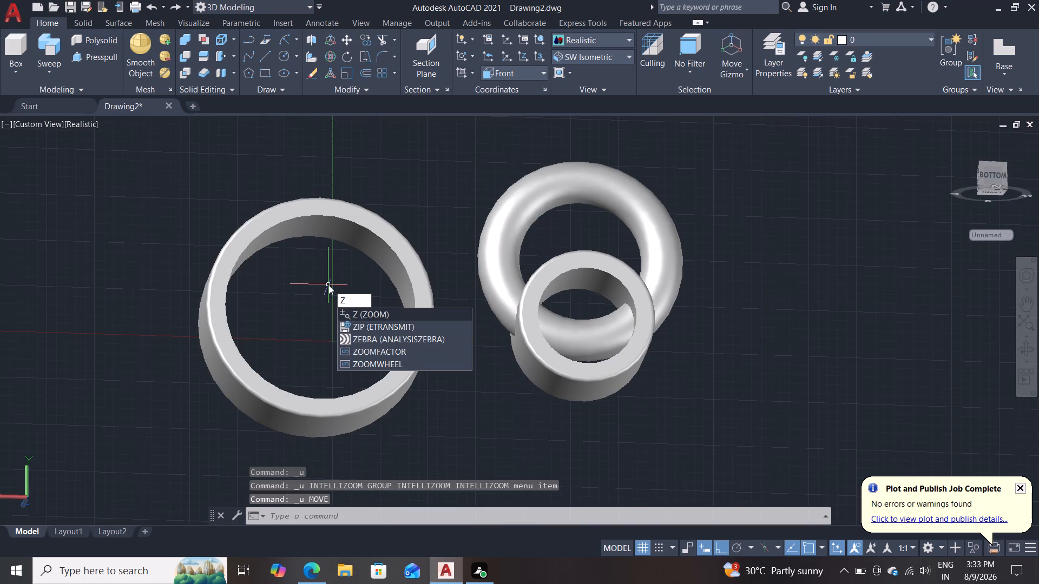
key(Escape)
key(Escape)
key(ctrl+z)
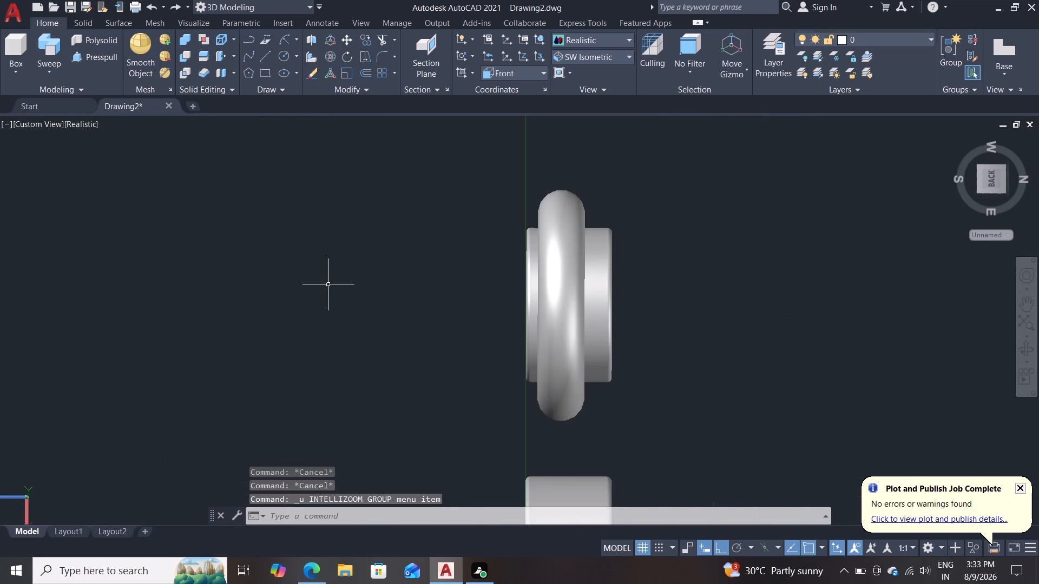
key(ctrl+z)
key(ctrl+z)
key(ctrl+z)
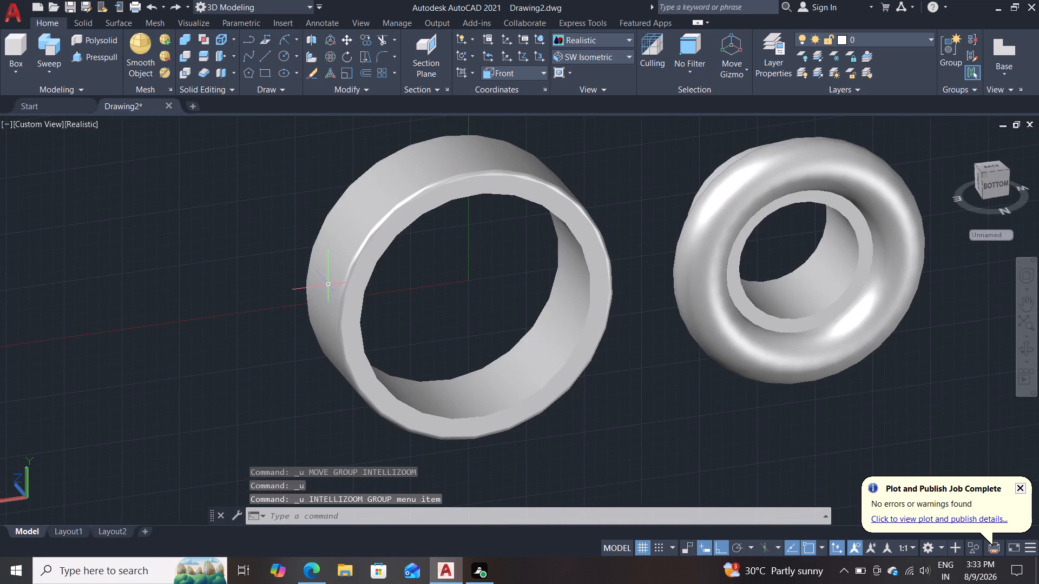
Undo the move that separated the inner ring and torus from the outer ring.
key(ctrl+z)
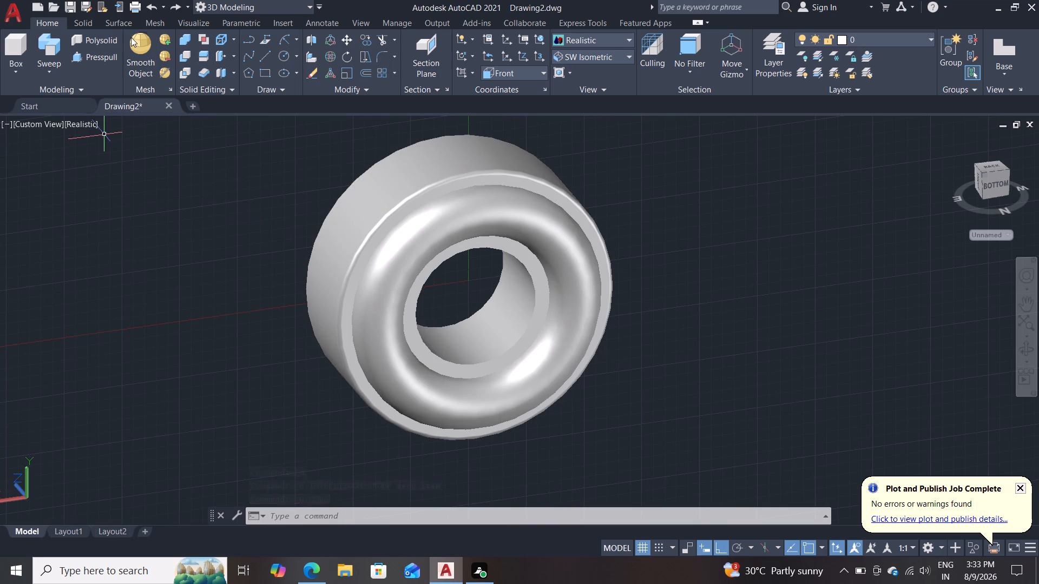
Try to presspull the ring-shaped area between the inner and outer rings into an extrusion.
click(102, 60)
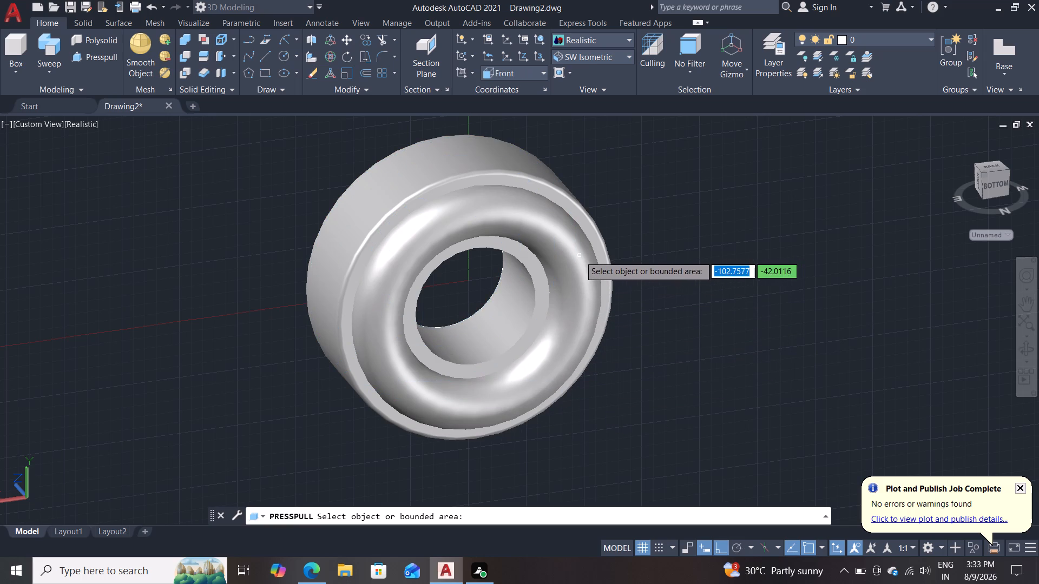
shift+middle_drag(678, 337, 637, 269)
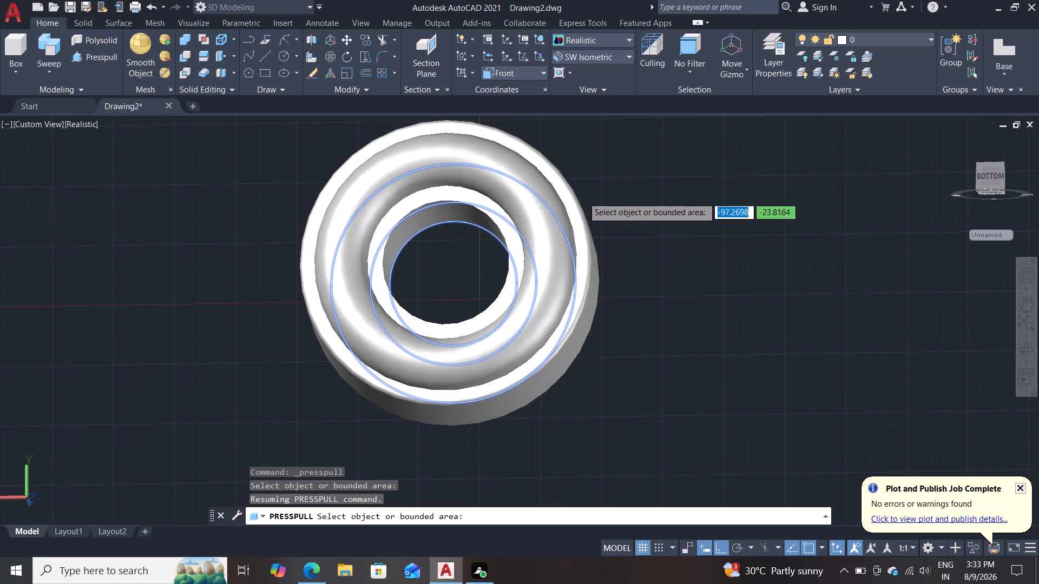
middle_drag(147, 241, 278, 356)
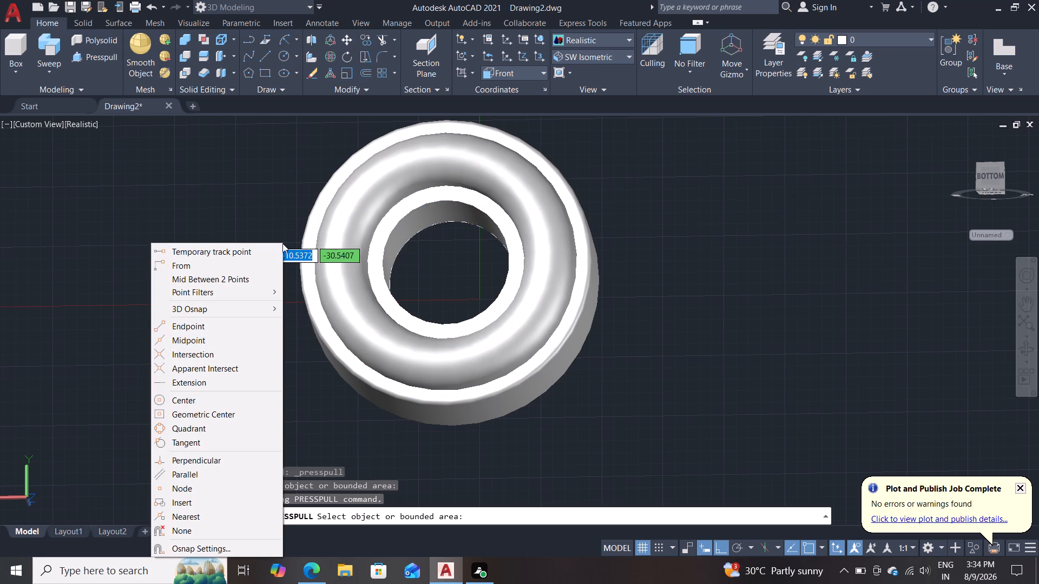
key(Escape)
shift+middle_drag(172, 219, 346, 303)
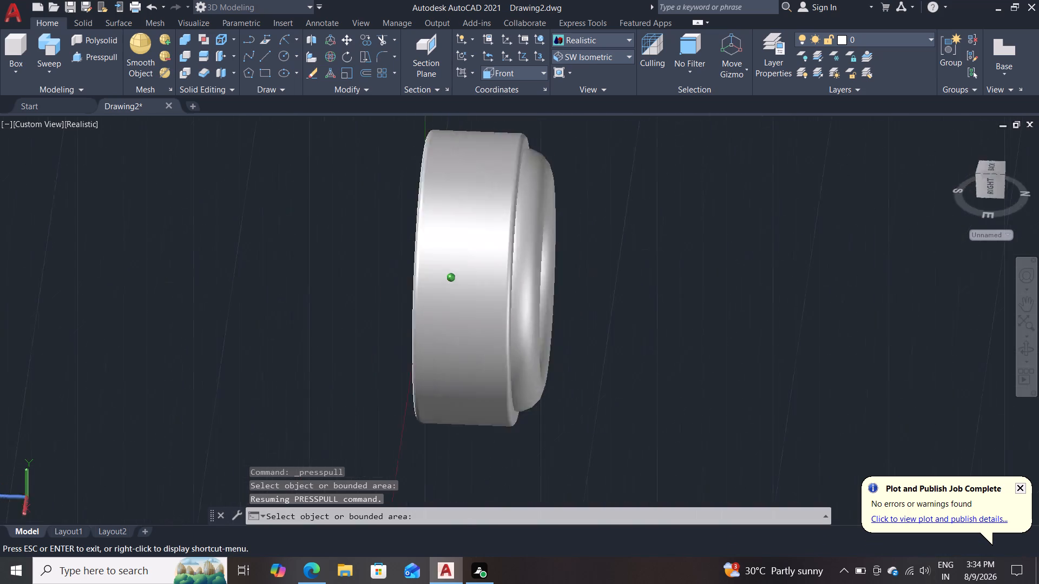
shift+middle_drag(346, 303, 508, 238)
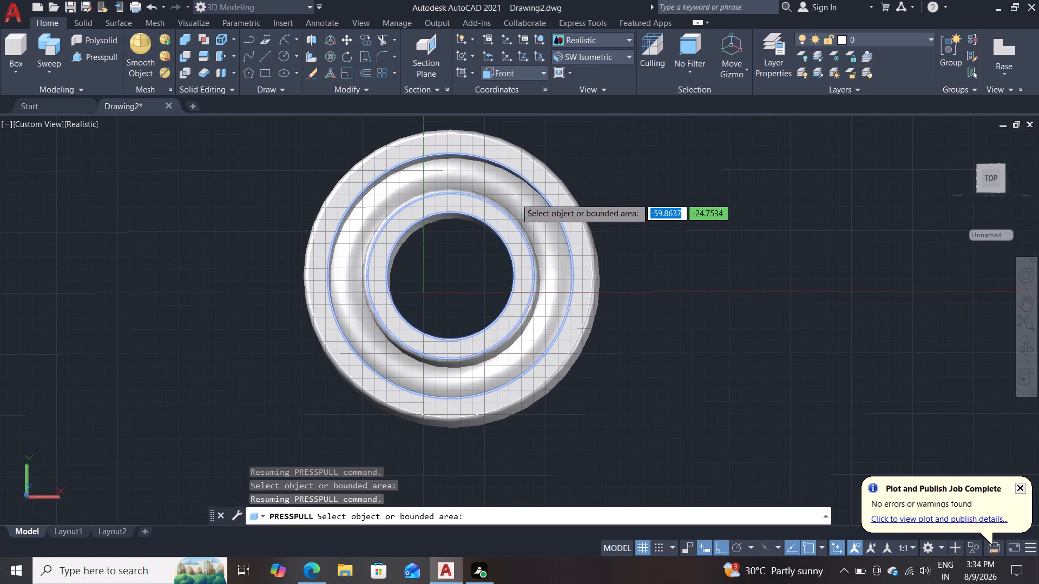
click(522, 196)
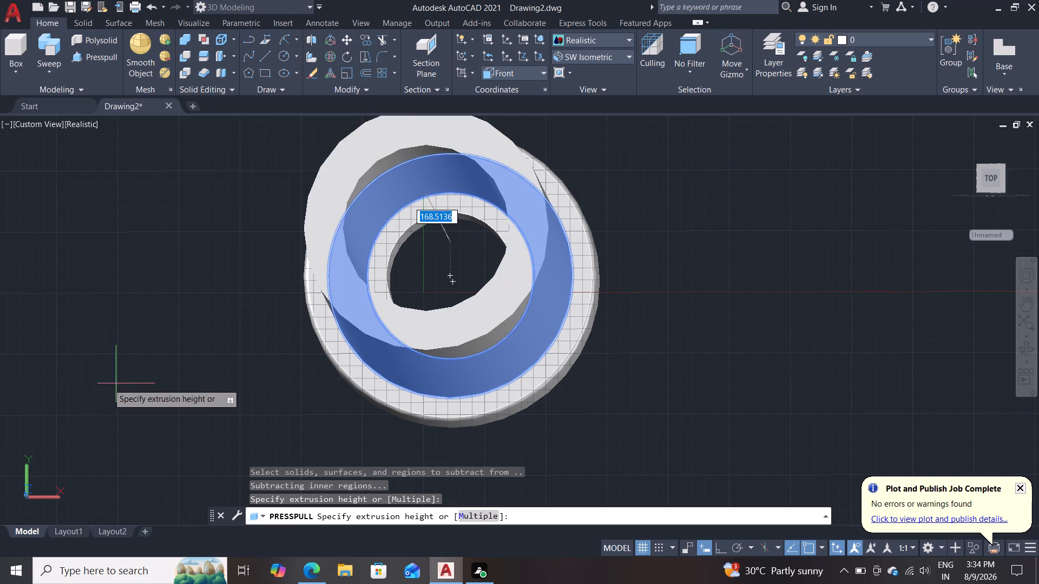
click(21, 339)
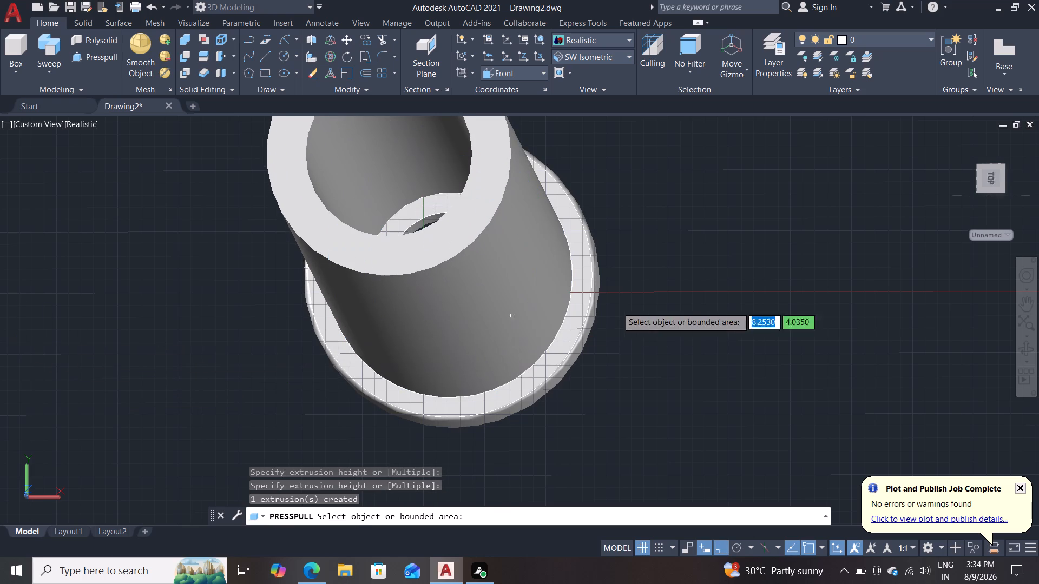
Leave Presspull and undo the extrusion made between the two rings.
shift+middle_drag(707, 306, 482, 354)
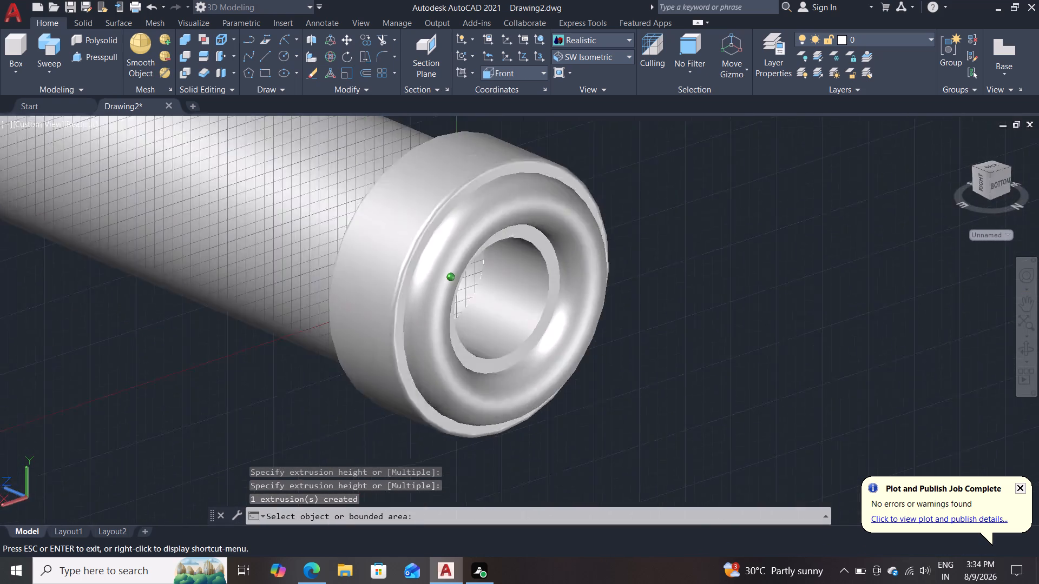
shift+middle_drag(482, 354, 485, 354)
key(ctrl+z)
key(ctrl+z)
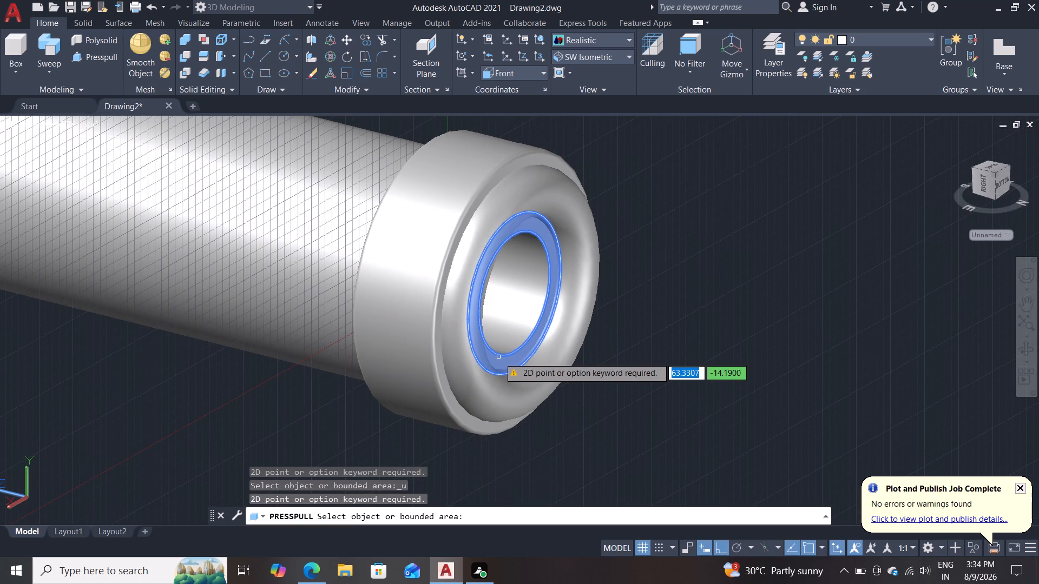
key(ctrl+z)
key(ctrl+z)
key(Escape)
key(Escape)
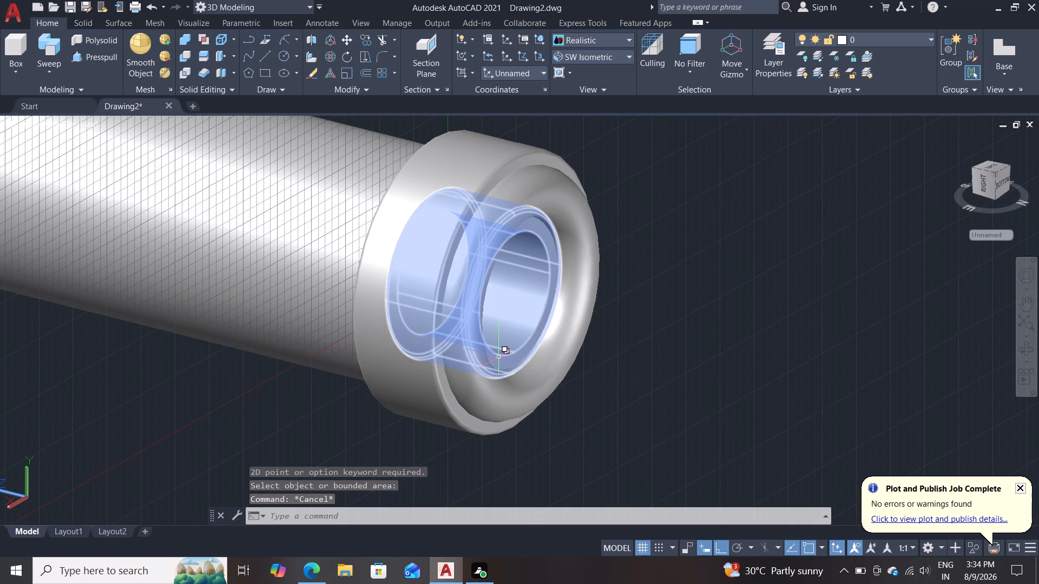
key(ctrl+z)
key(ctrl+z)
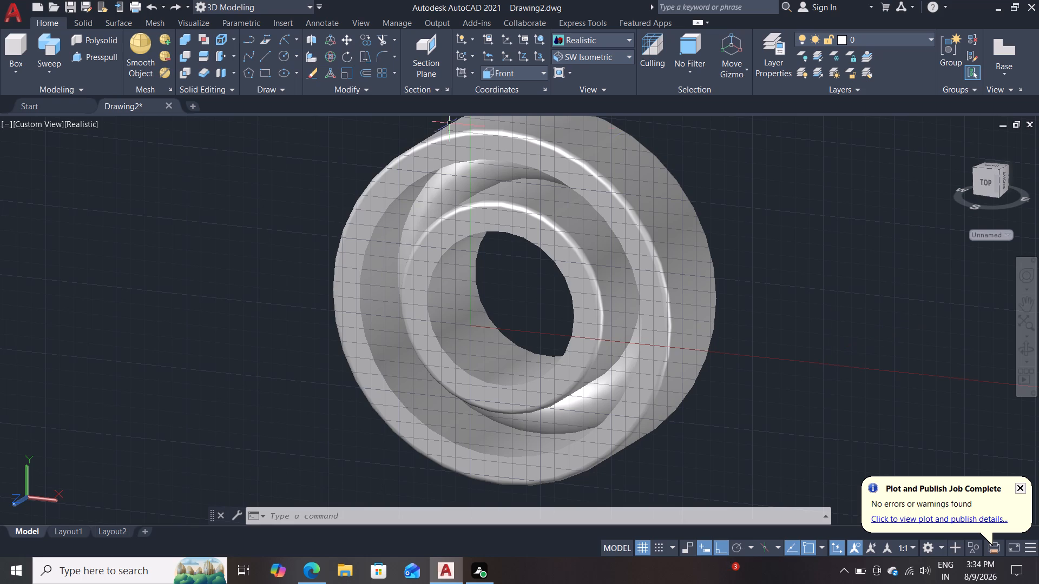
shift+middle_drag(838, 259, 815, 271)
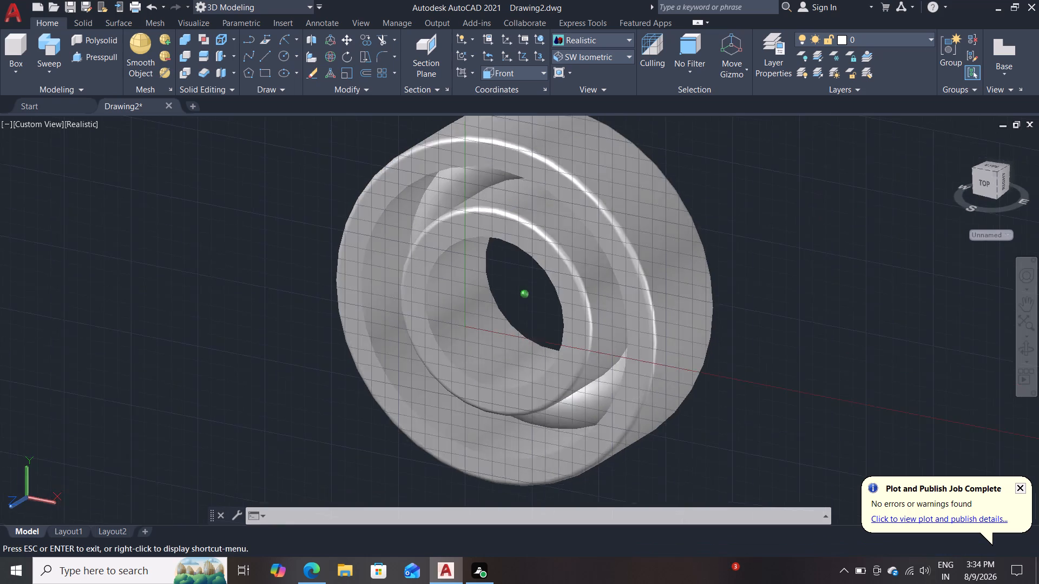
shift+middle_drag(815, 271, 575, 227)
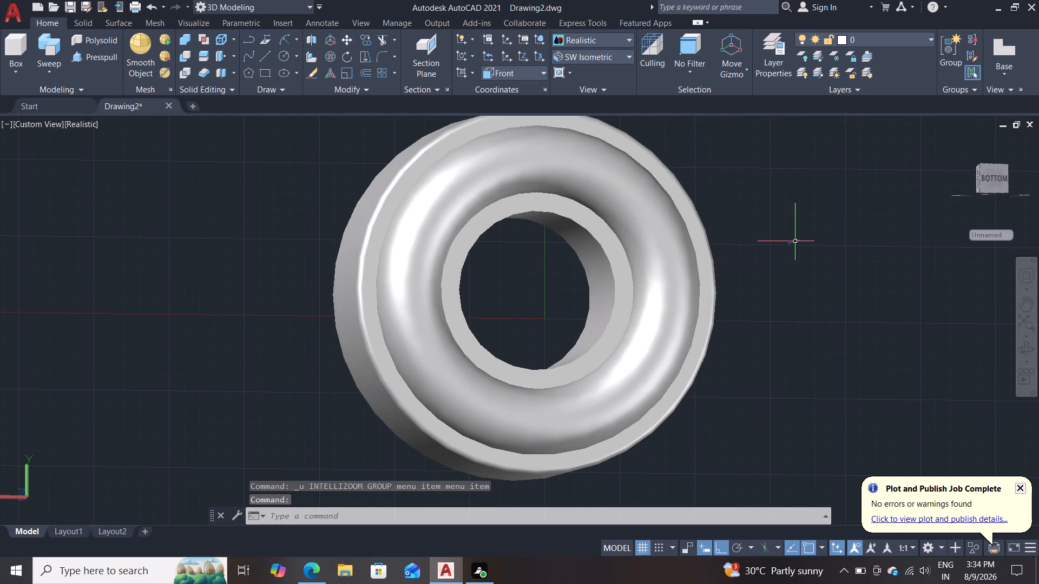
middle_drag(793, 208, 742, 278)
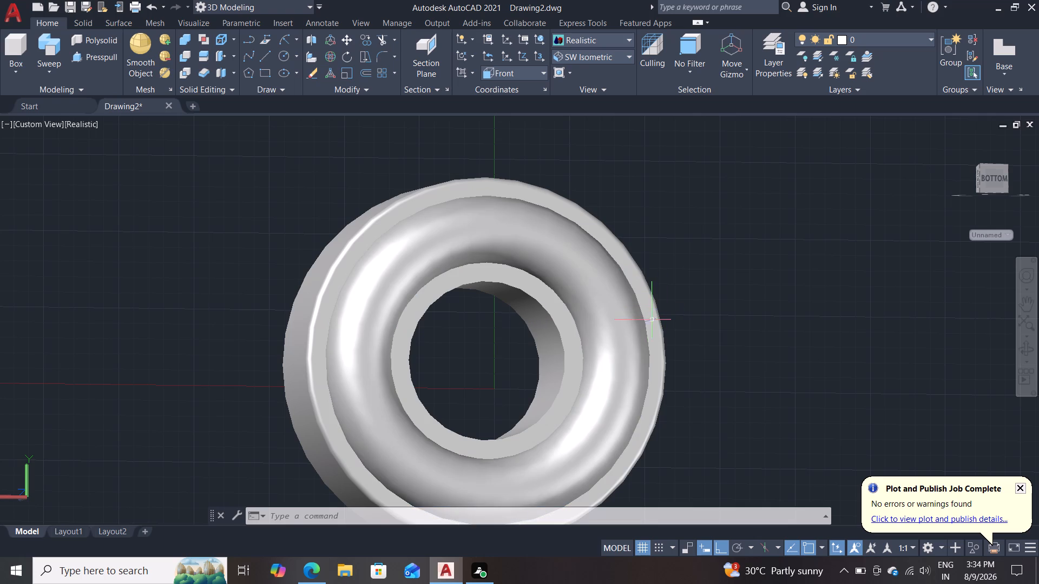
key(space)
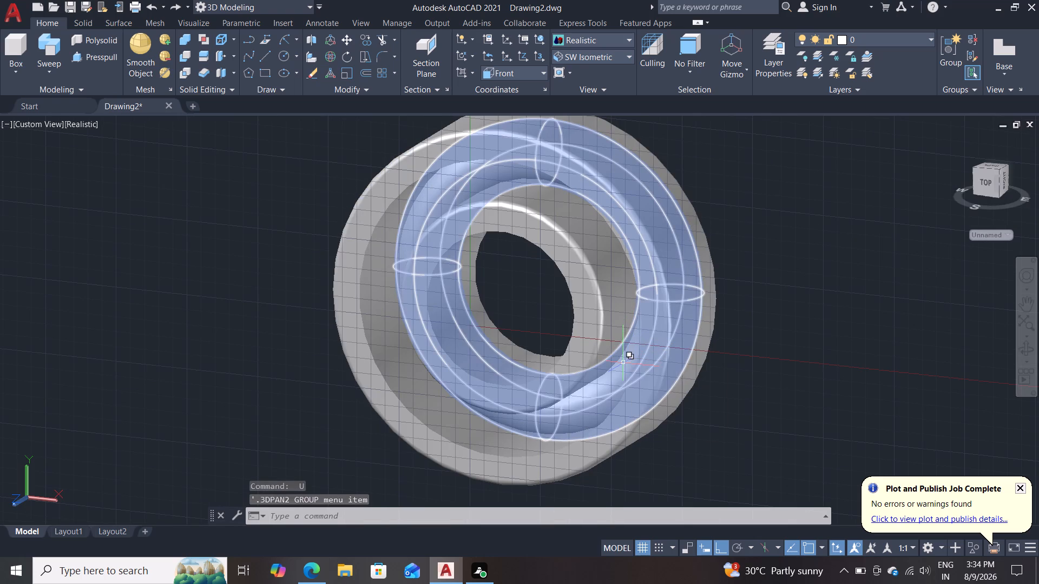
Move the outer ring and the torus together 50 units in the 180° direction, away from the inner ring.
scroll(645, 388, down, 3)
scroll(736, 396, up, 1)
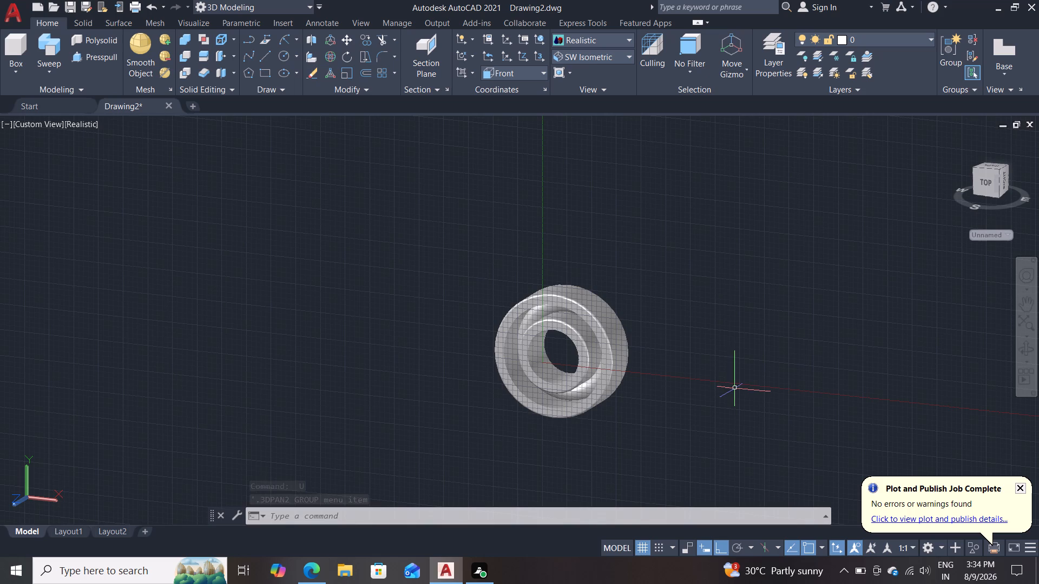
shift+middle_drag(711, 385, 454, 348)
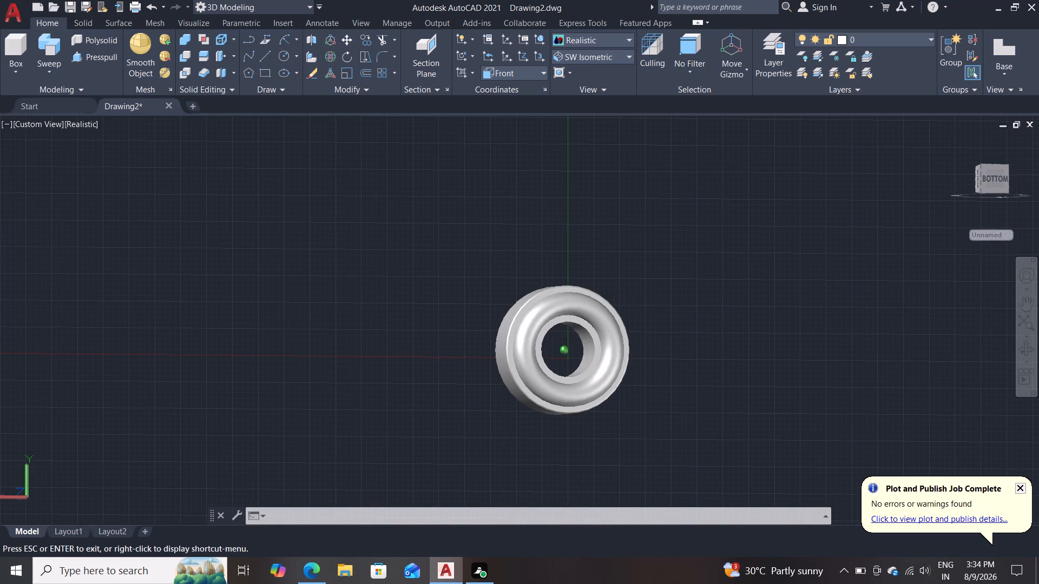
shift+middle_drag(454, 348, 442, 358)
key(m)
key(Return)
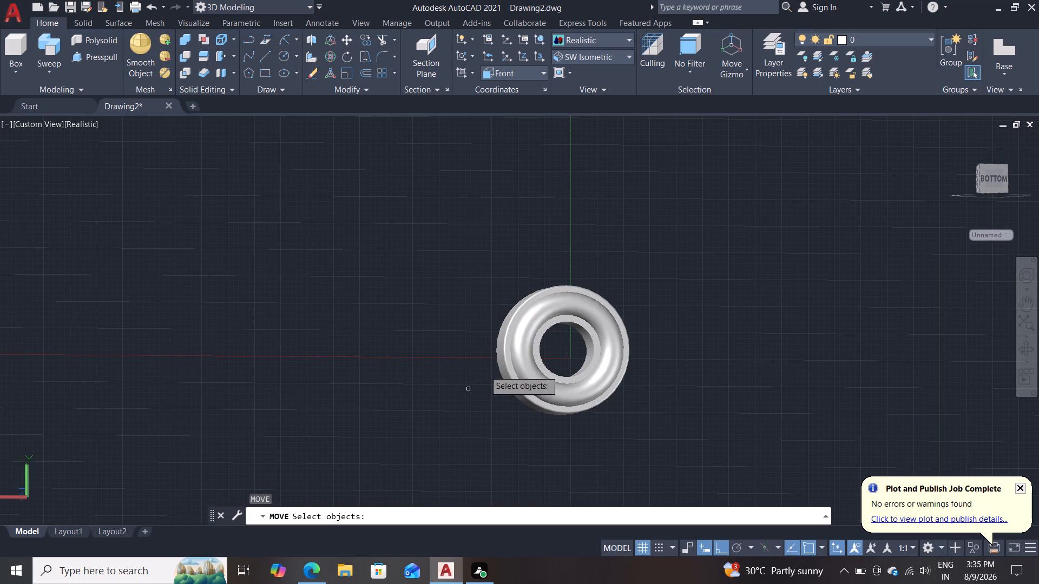
click(510, 322)
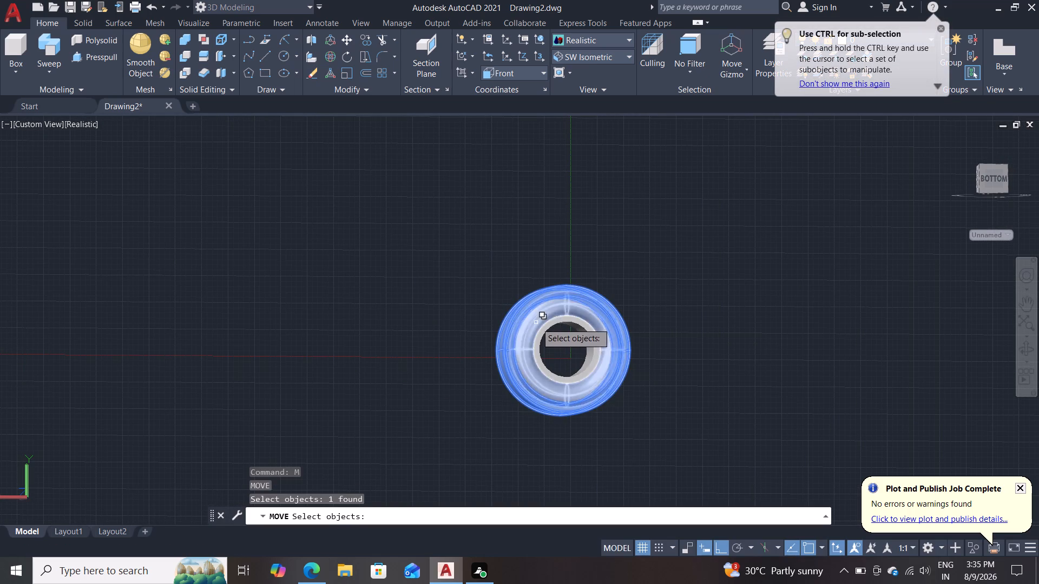
click(536, 322)
key(Return)
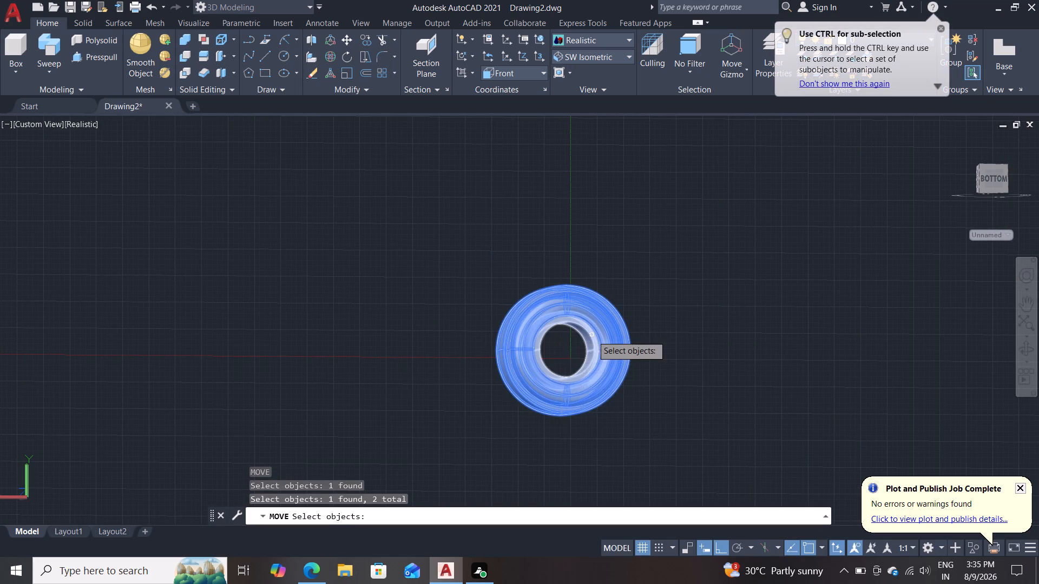
key(Return)
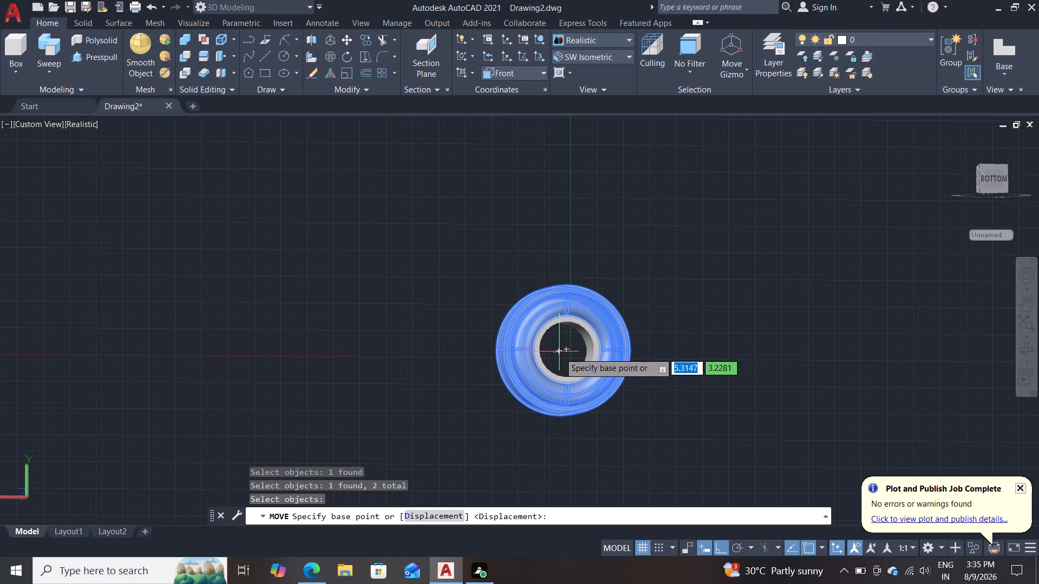
click(560, 353)
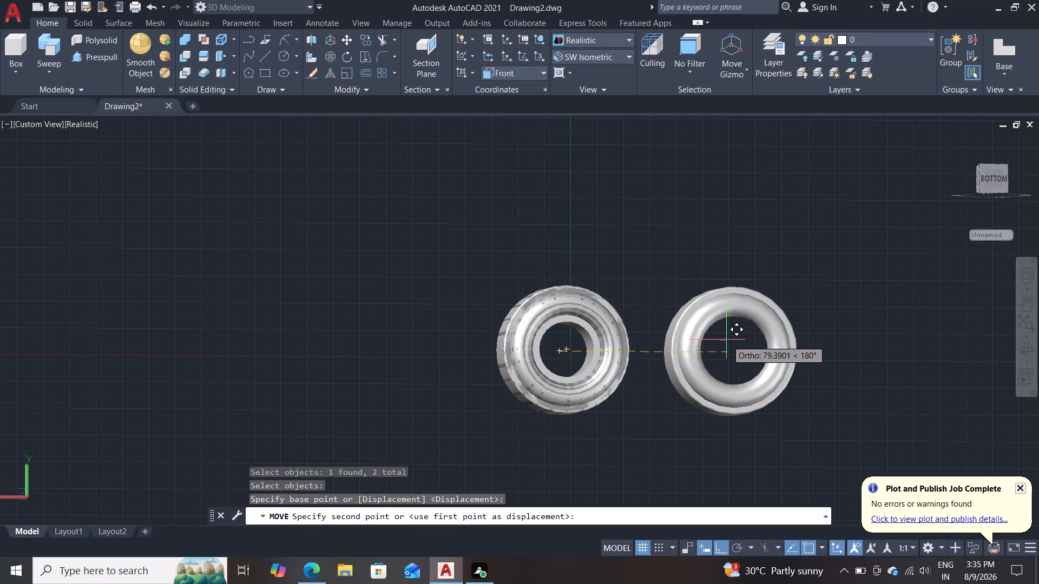
text(50)
key(Return)
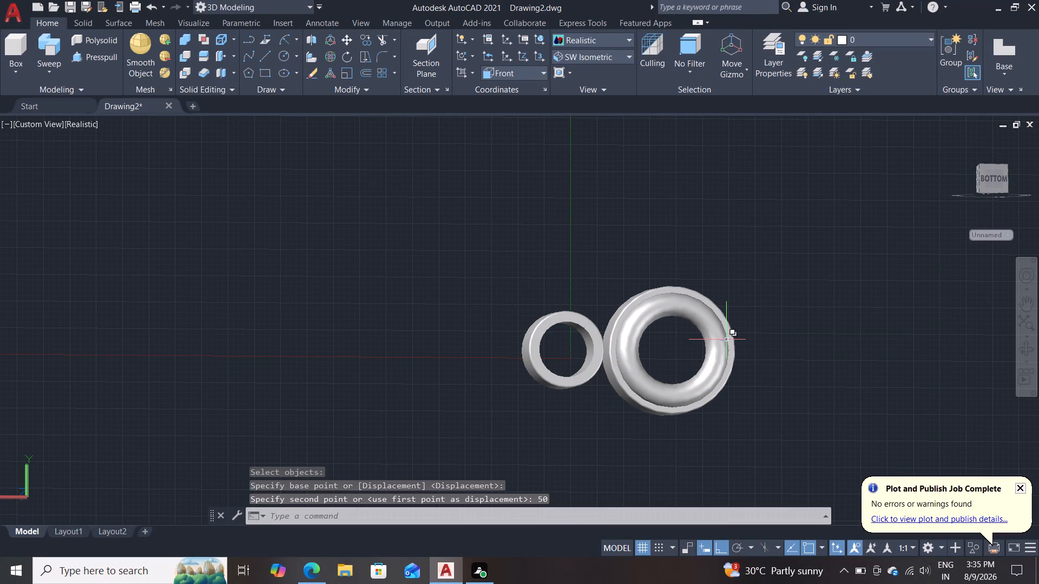
key(Escape)
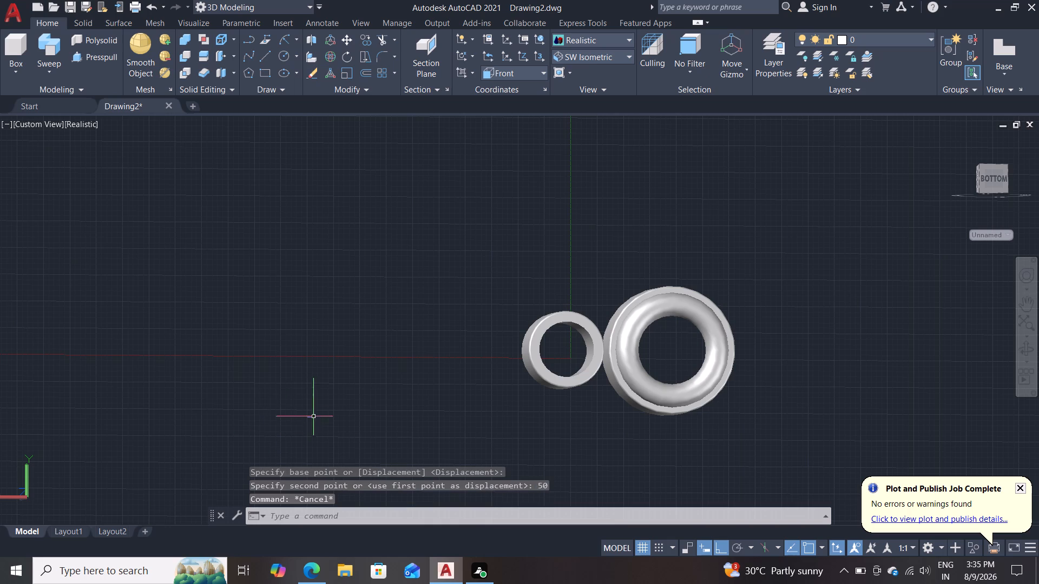
Move the torus 10 units in the +Z direction from its centre, into the width of the outer ring.
shift+middle_drag(380, 381, 391, 401)
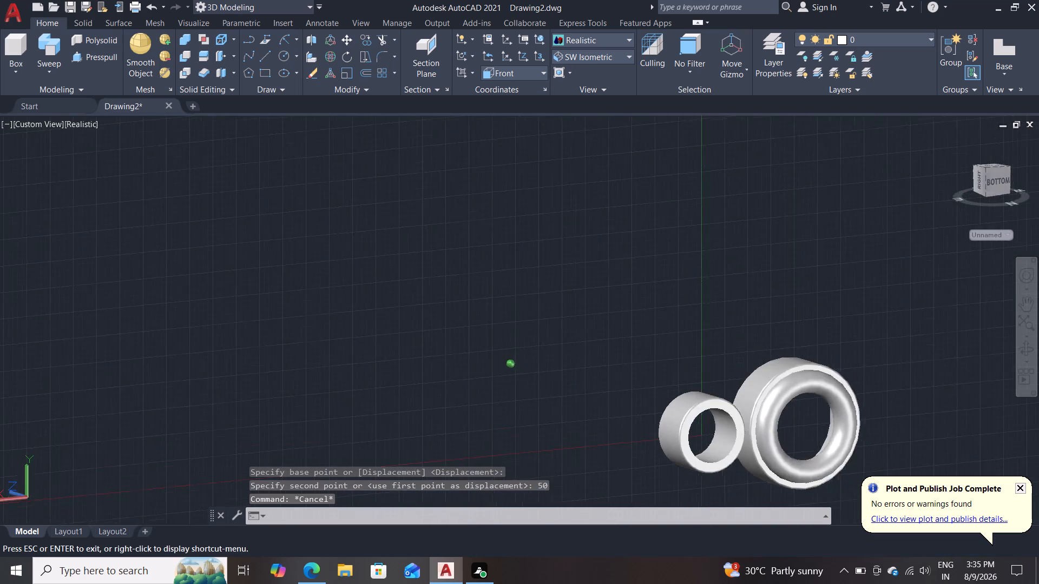
shift+middle_drag(391, 401, 386, 398)
shift+middle_drag(451, 387, 691, 406)
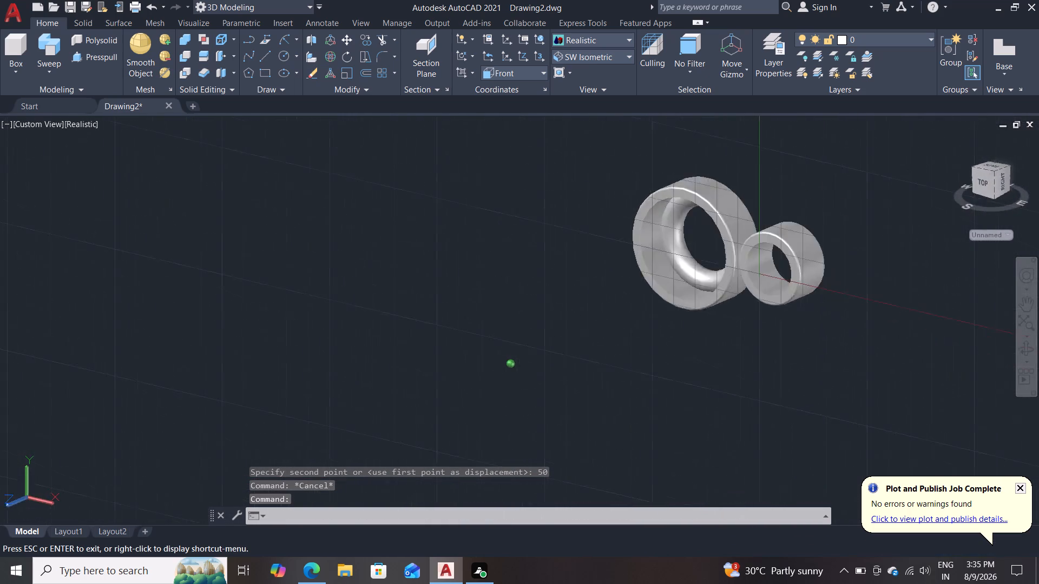
shift+middle_drag(691, 406, 736, 386)
scroll(552, 402, up, 2)
shift+middle_drag(581, 360, 832, 353)
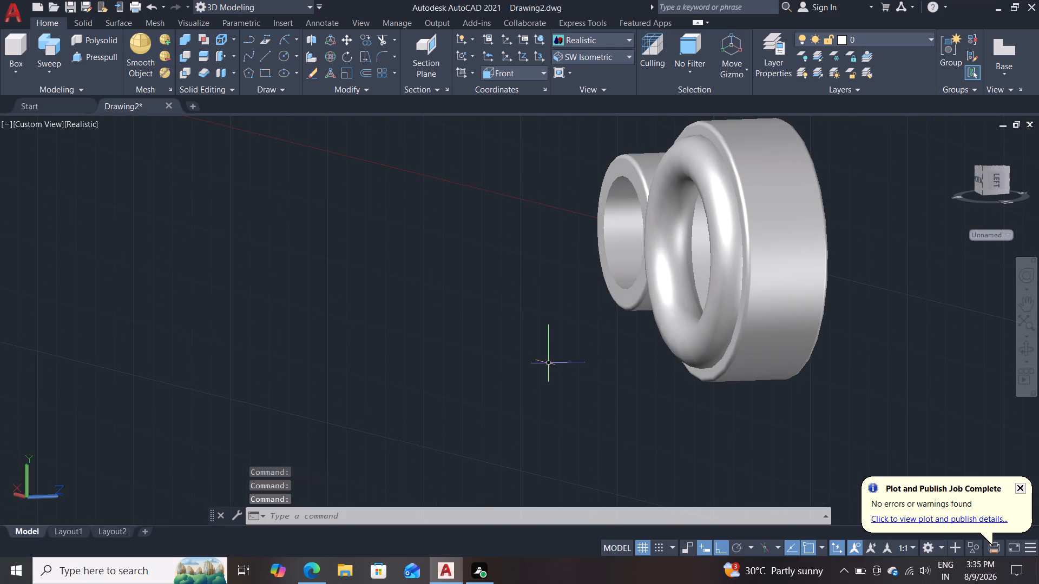
scroll(542, 361, up, 1)
middle_drag(517, 320, 373, 446)
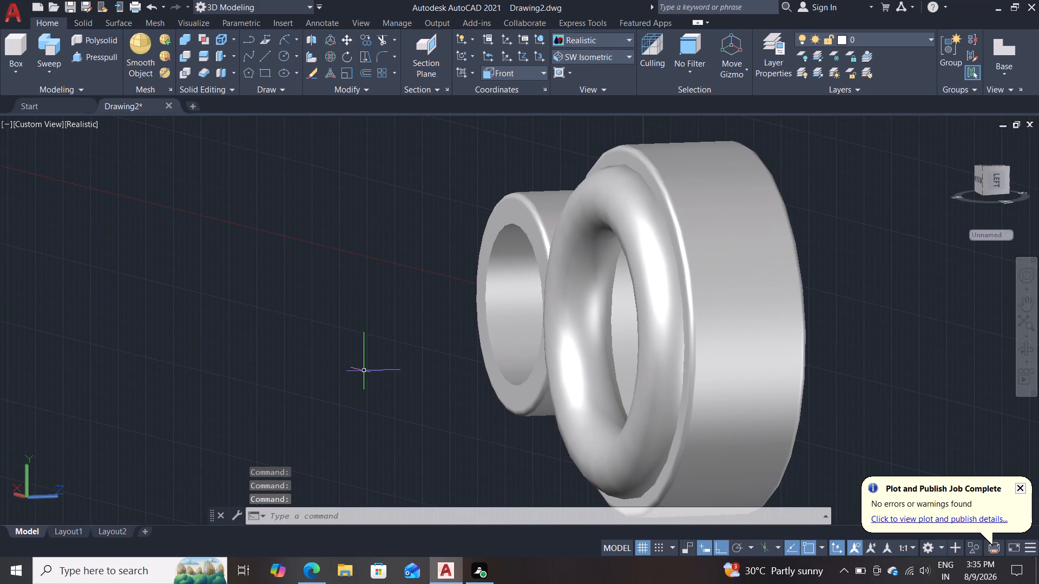
shift+middle_drag(354, 378, 687, 388)
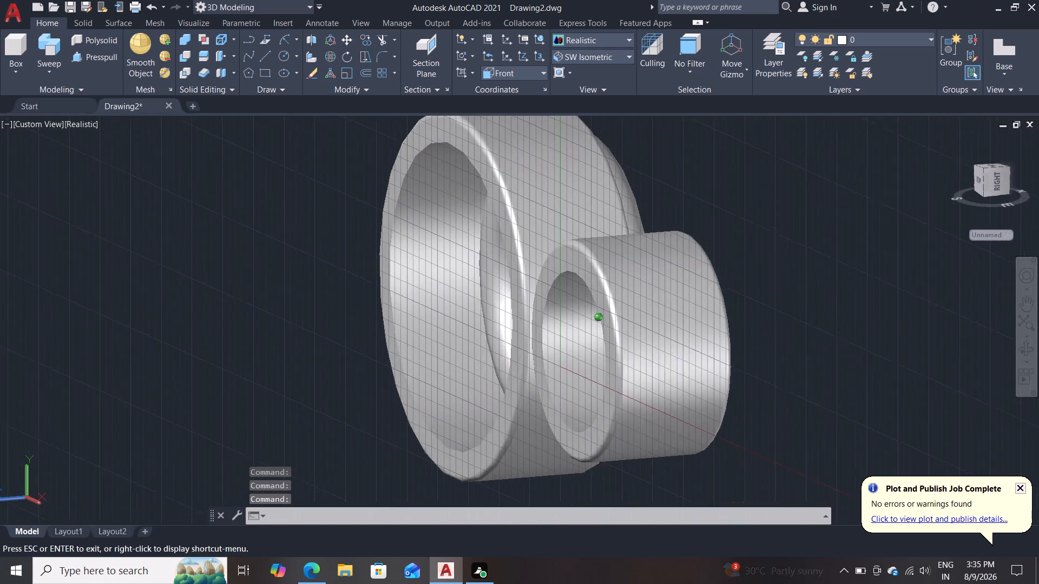
shift+middle_drag(687, 388, 532, 401)
key(m)
key(Return)
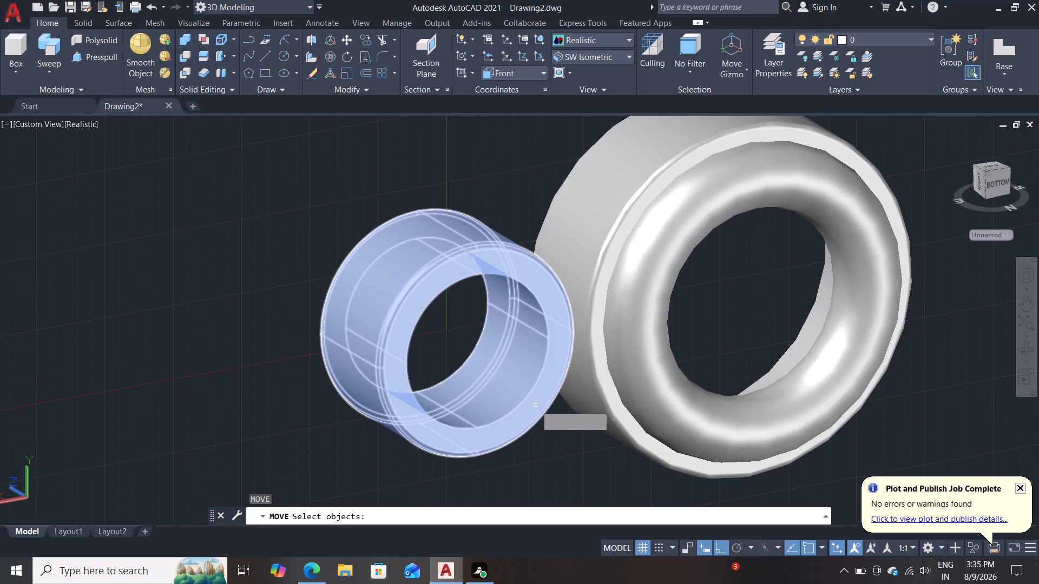
click(653, 241)
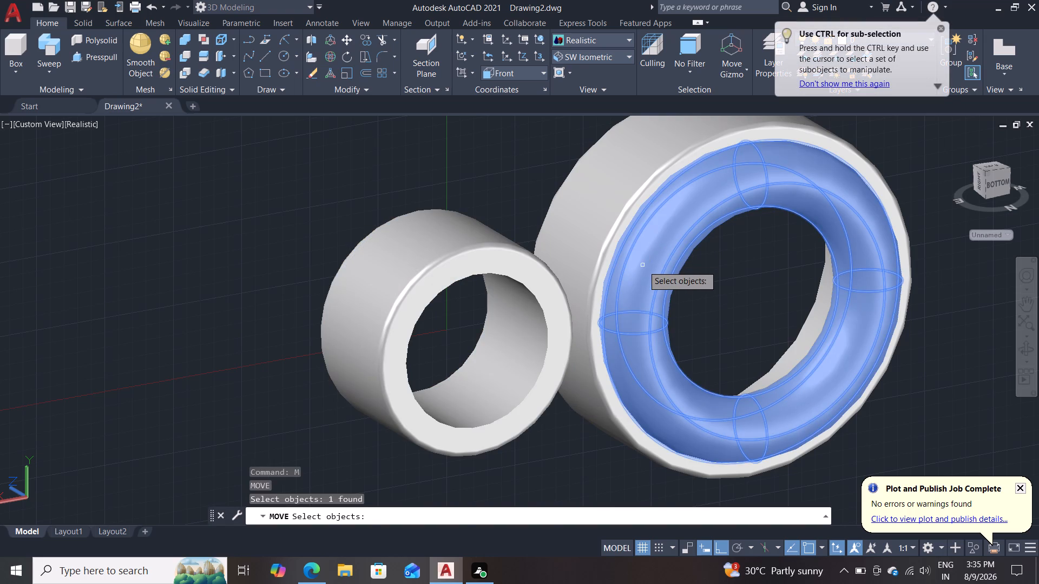
key(Return)
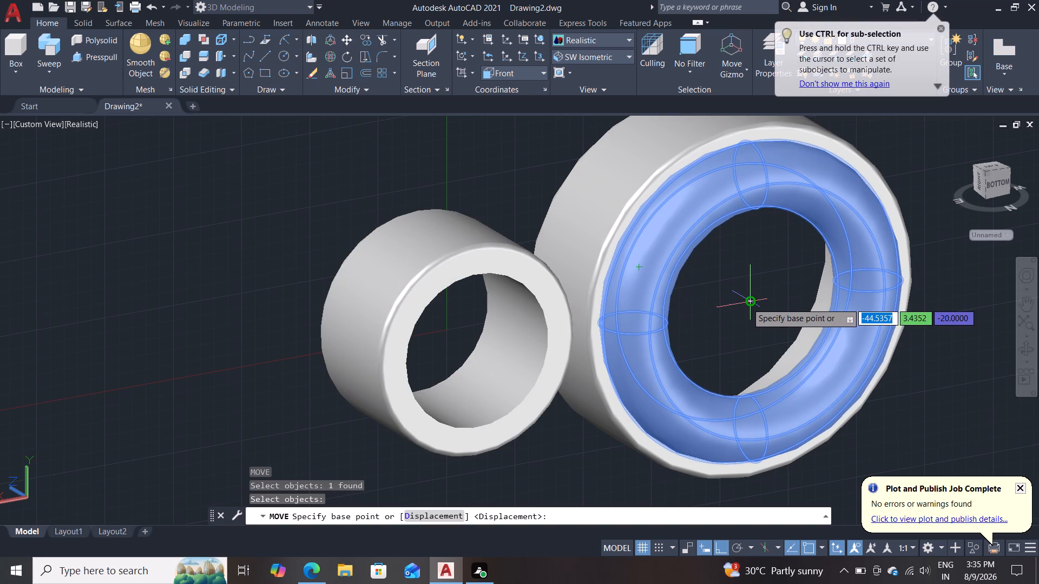
click(749, 303)
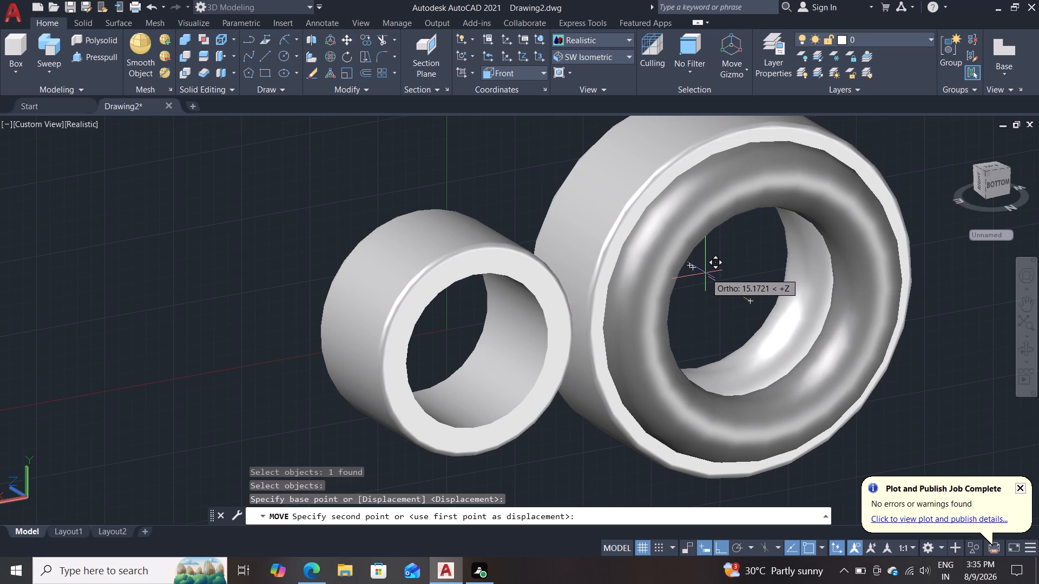
text(10)
key(Return)
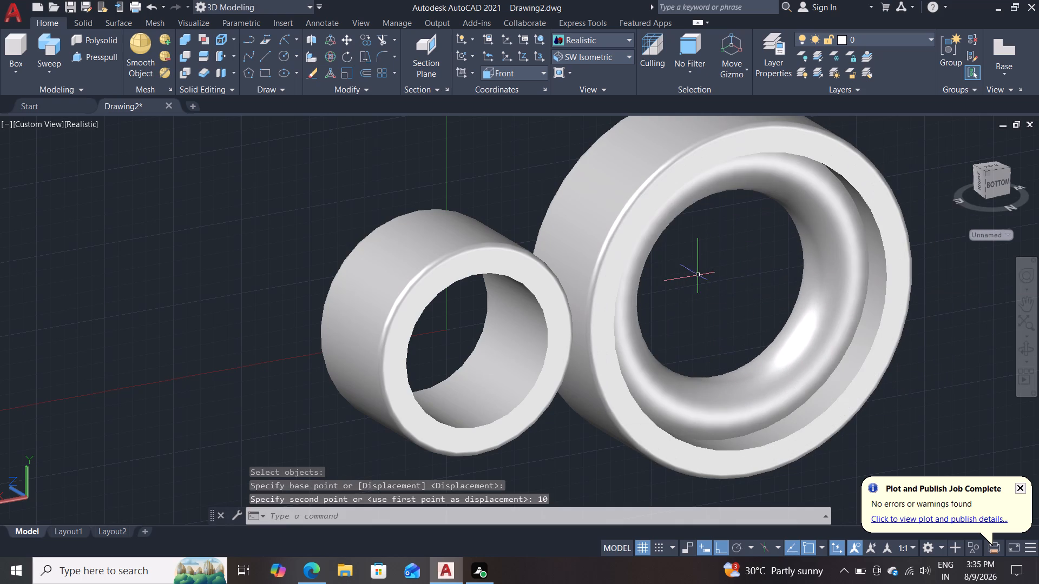
Copy the torus from its centre 50 units in the 0° direction, from the outer ring to around the inner ring.
key(Escape)
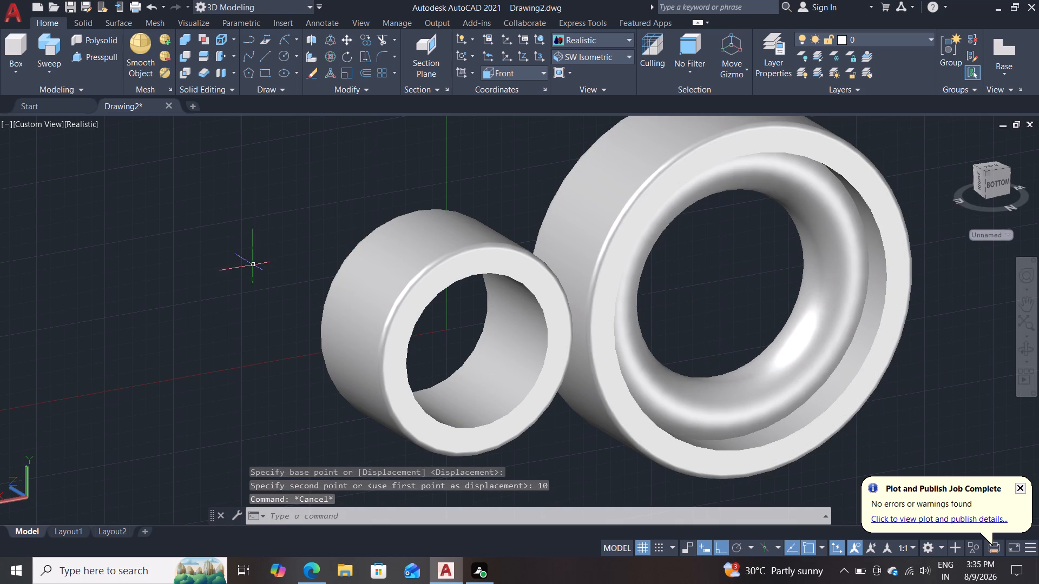
shift+middle_drag(251, 266, 540, 184)
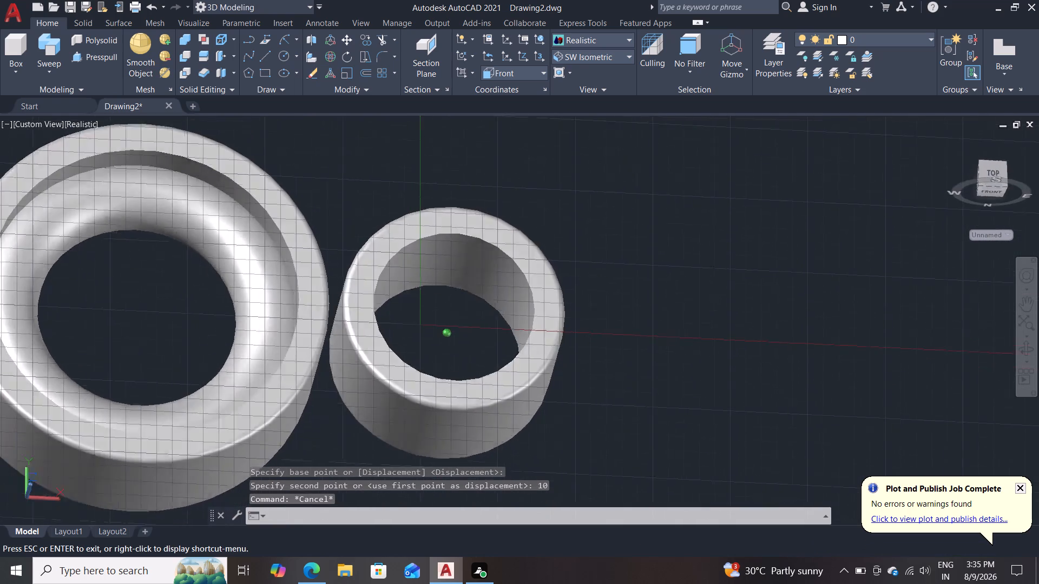
shift+middle_drag(540, 184, 748, 217)
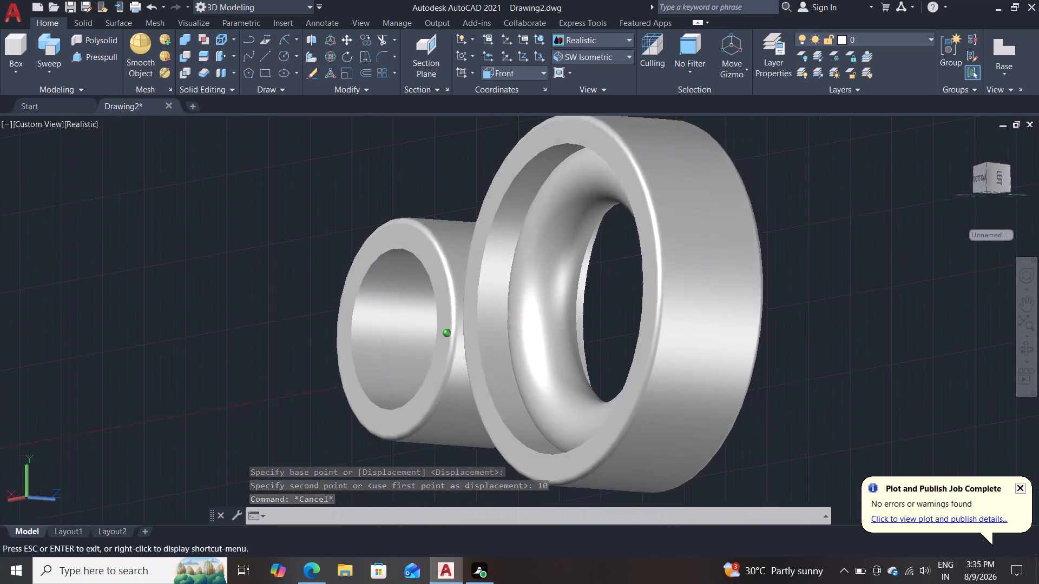
shift+middle_drag(748, 217, 864, 161)
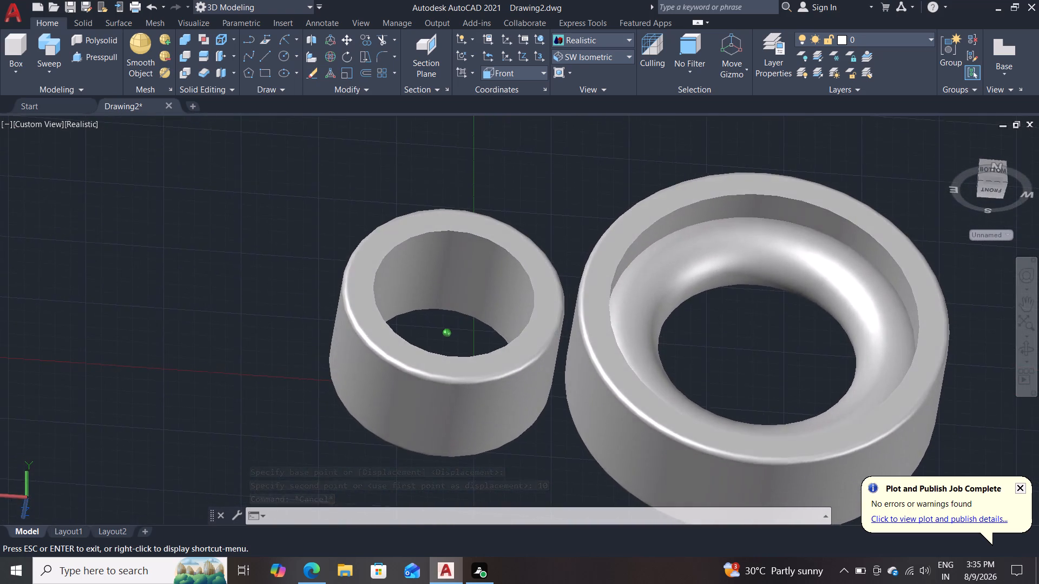
shift+middle_drag(864, 161, 892, 238)
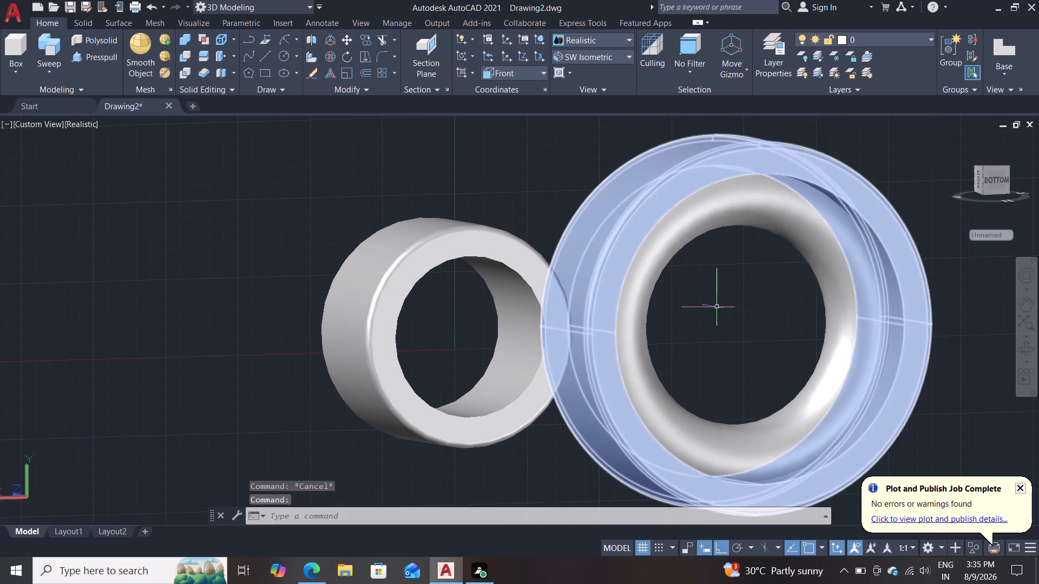
text(co)
key(Return)
click(643, 275)
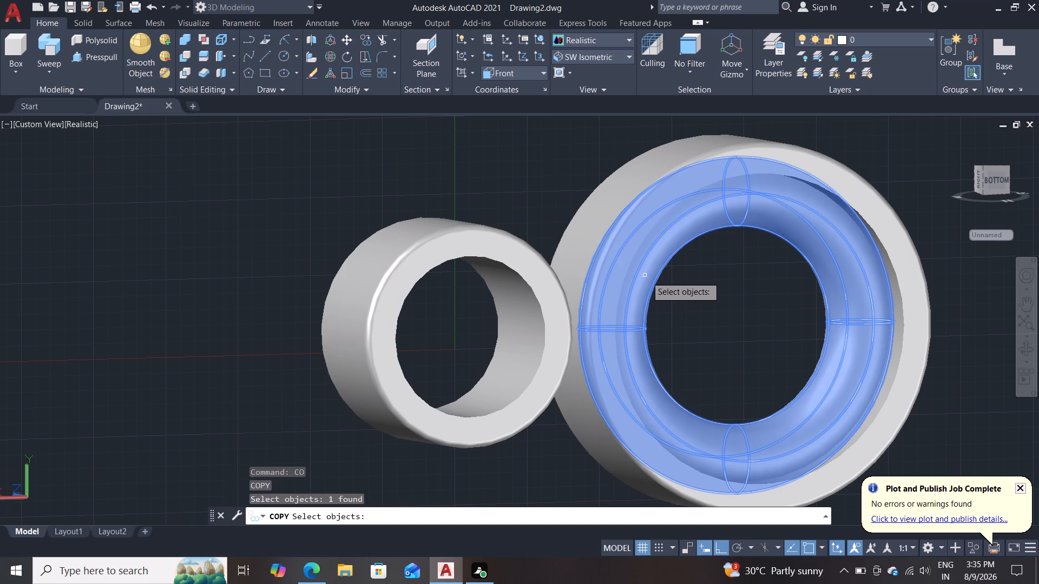
key(Return)
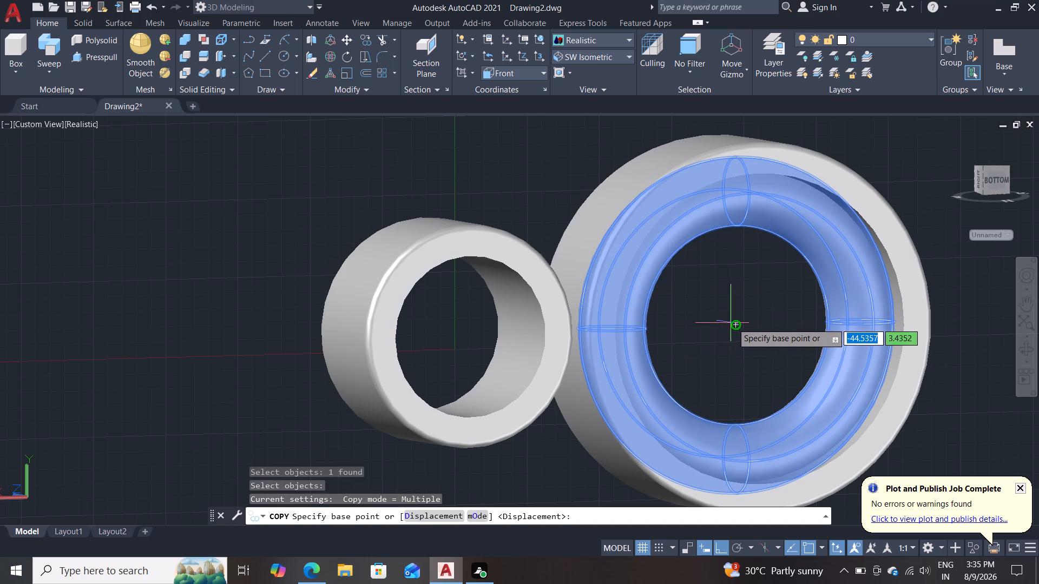
click(736, 326)
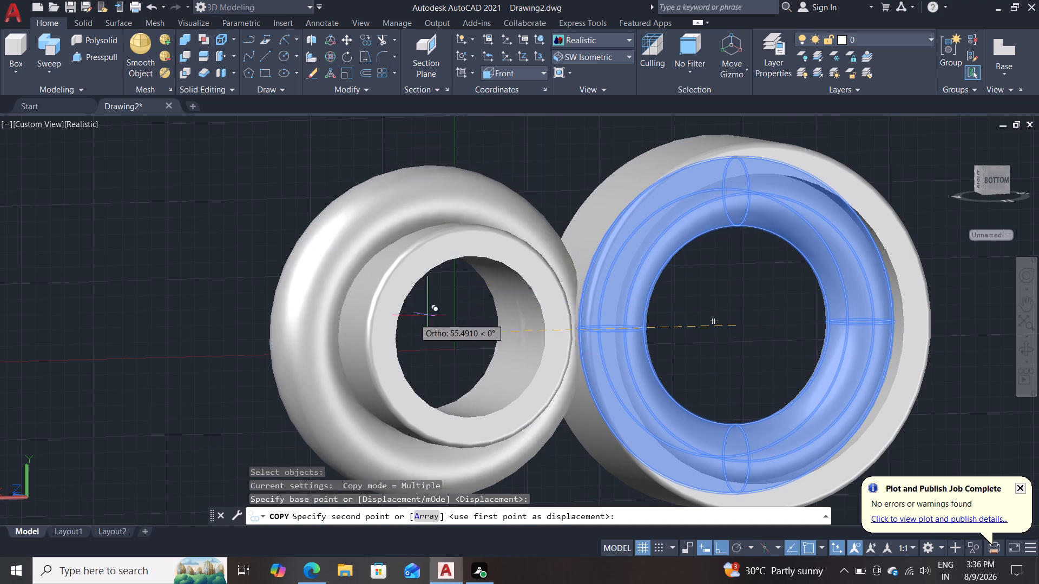
text(50)
key(Return)
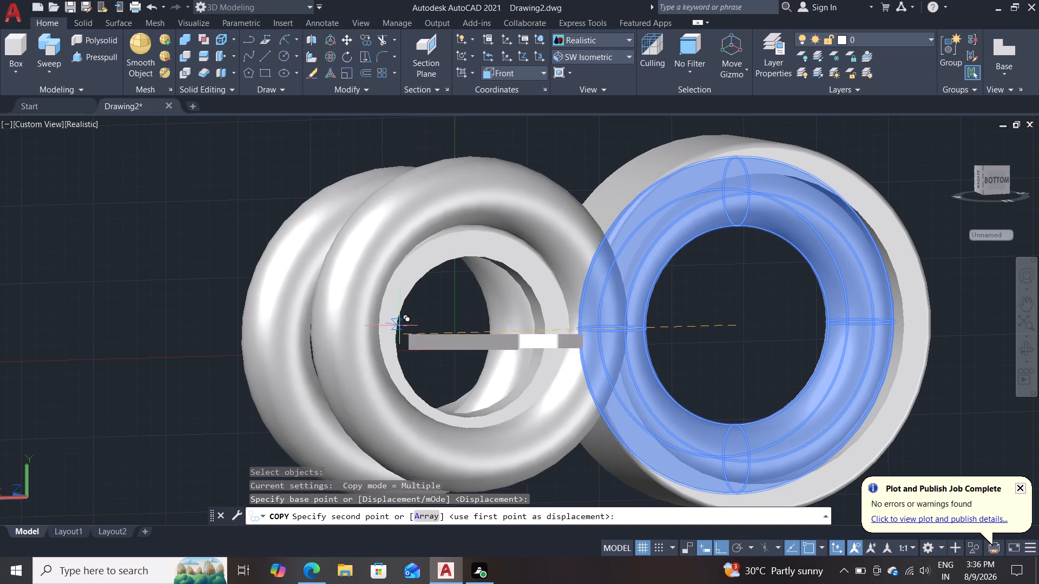
key(Escape)
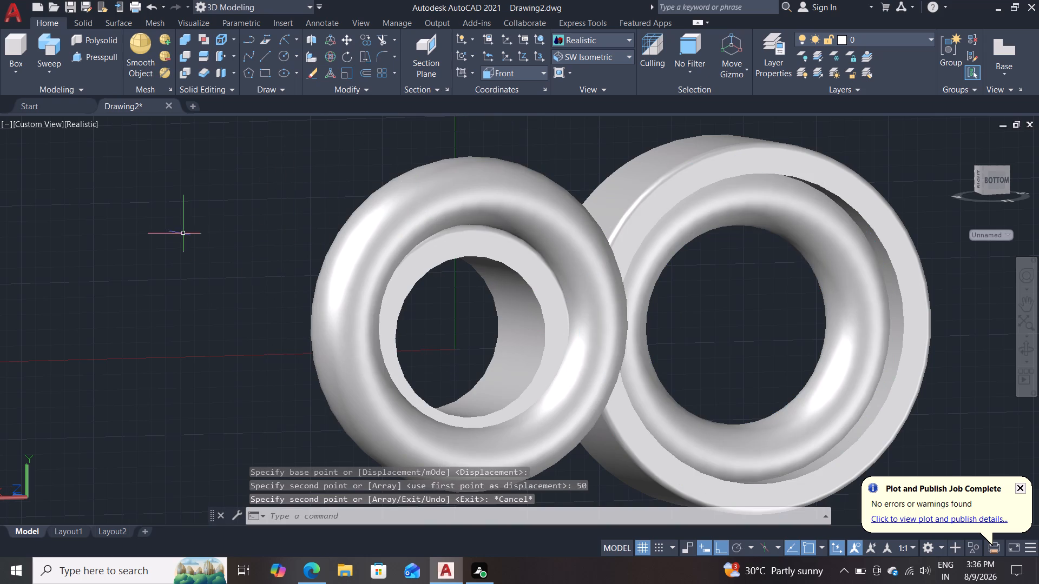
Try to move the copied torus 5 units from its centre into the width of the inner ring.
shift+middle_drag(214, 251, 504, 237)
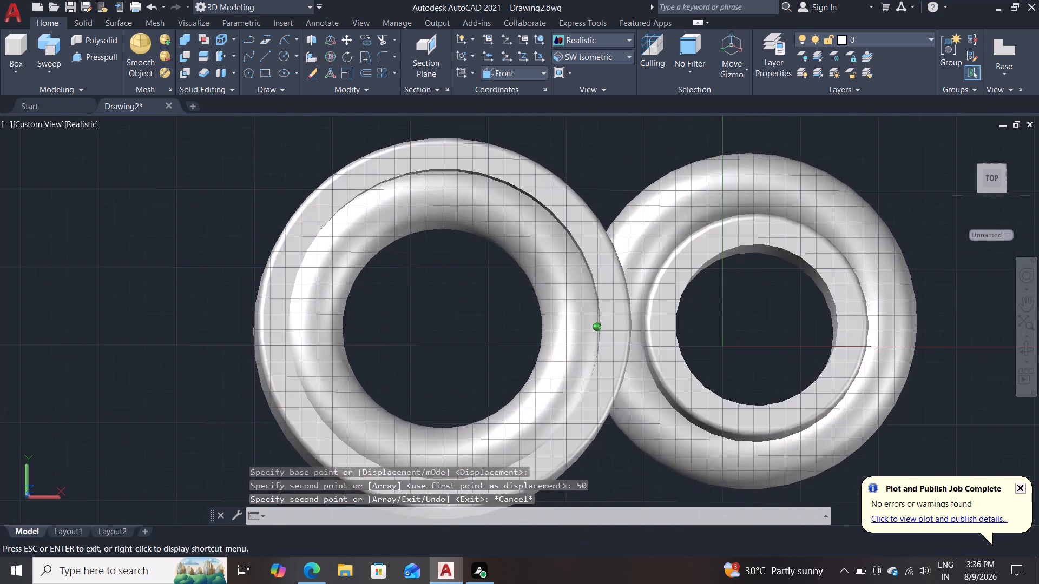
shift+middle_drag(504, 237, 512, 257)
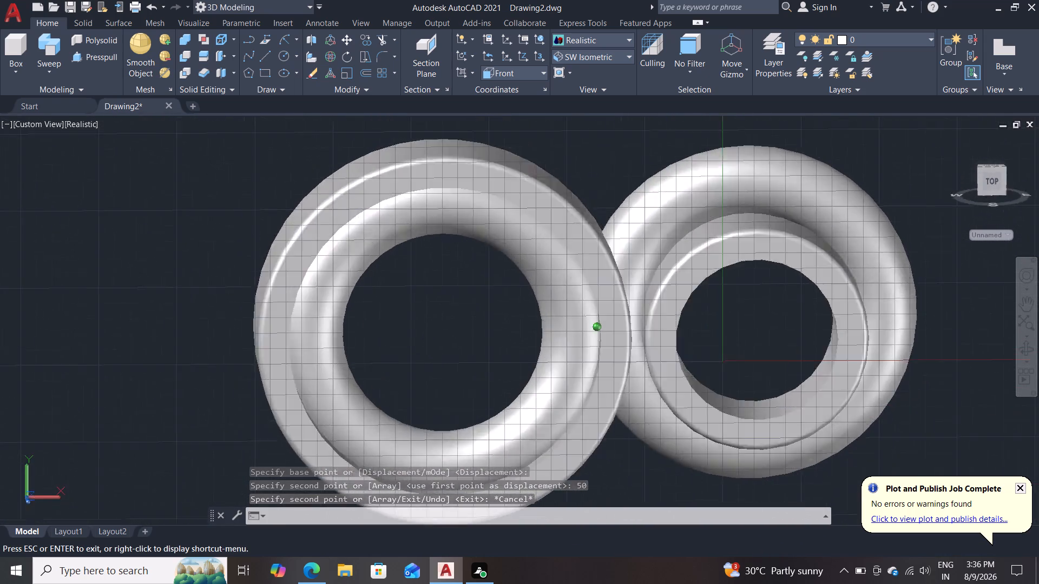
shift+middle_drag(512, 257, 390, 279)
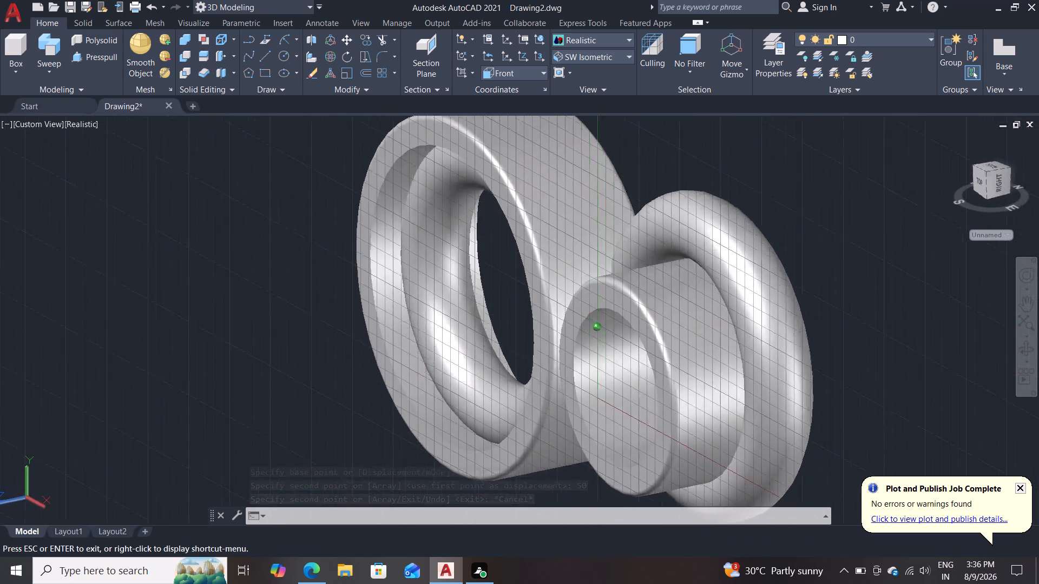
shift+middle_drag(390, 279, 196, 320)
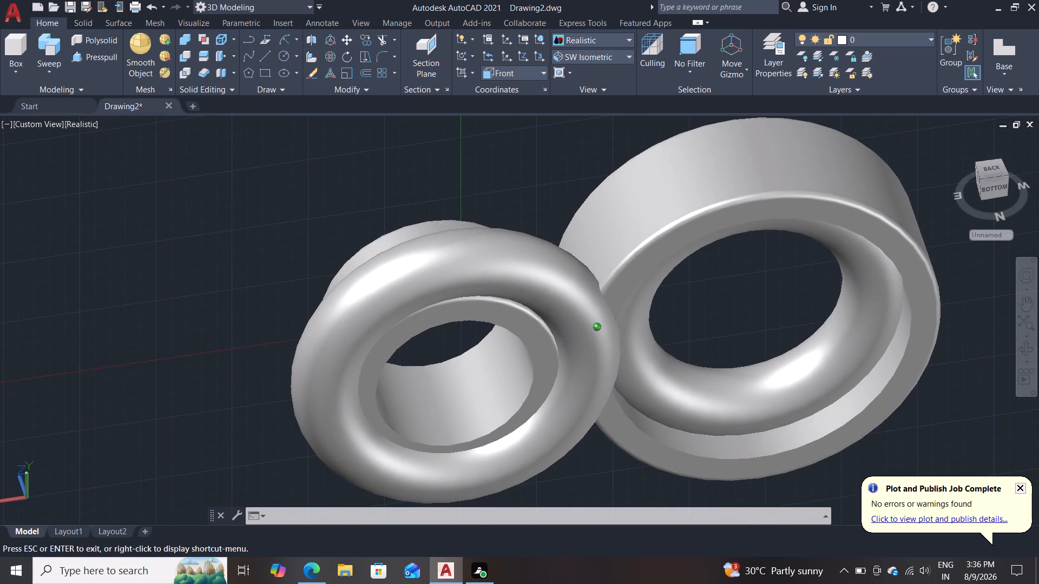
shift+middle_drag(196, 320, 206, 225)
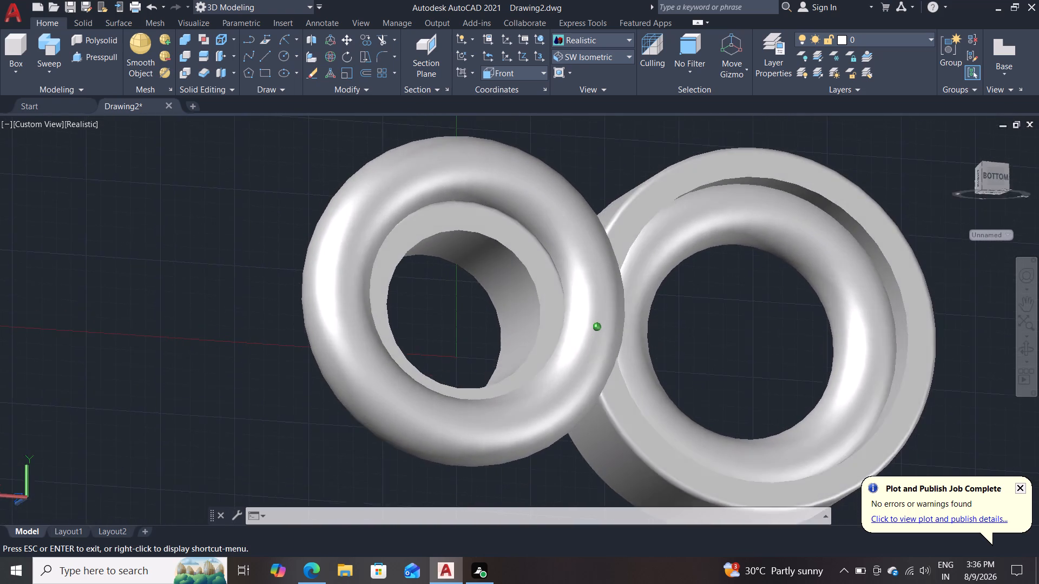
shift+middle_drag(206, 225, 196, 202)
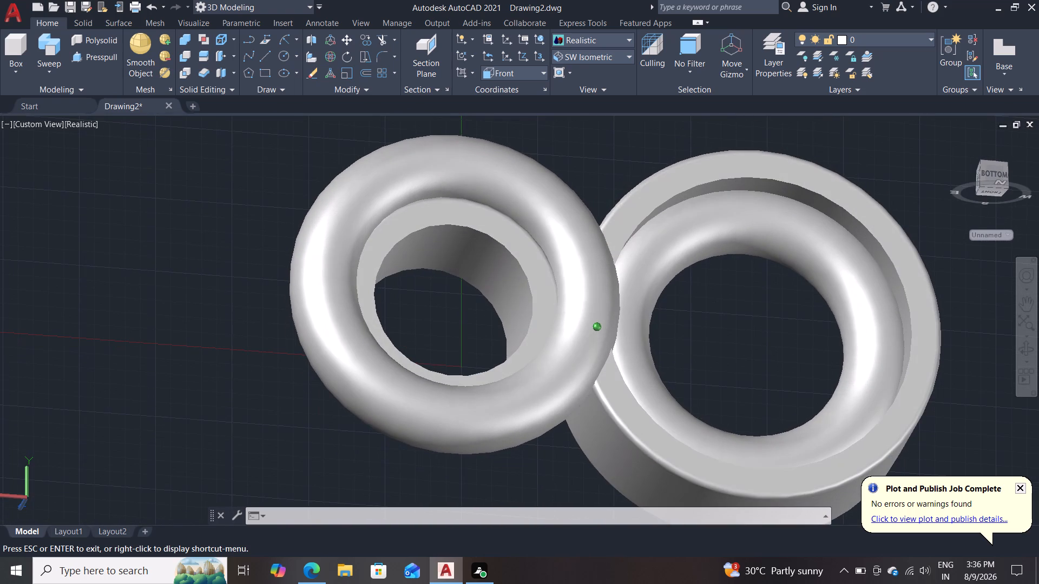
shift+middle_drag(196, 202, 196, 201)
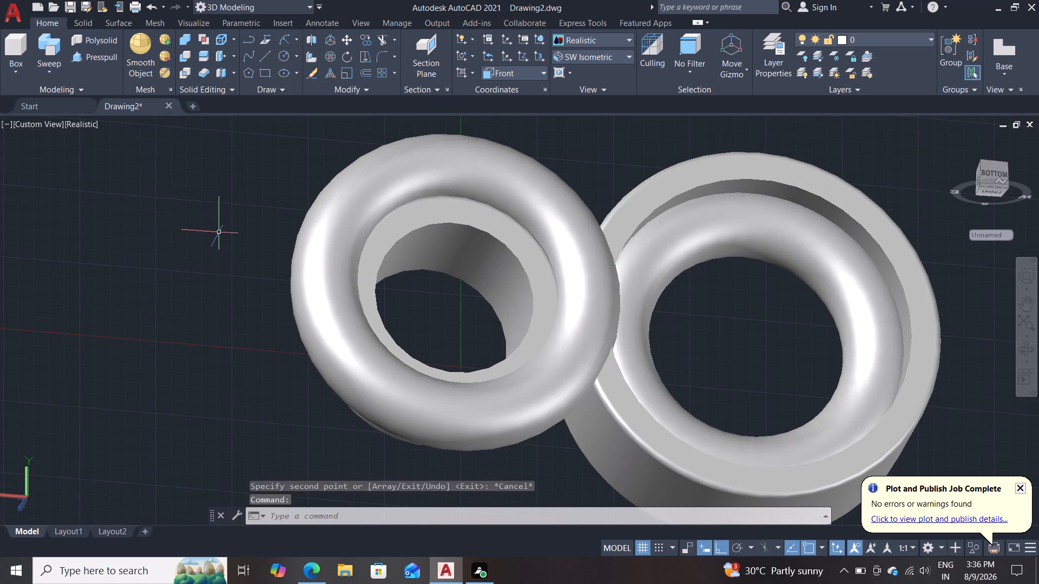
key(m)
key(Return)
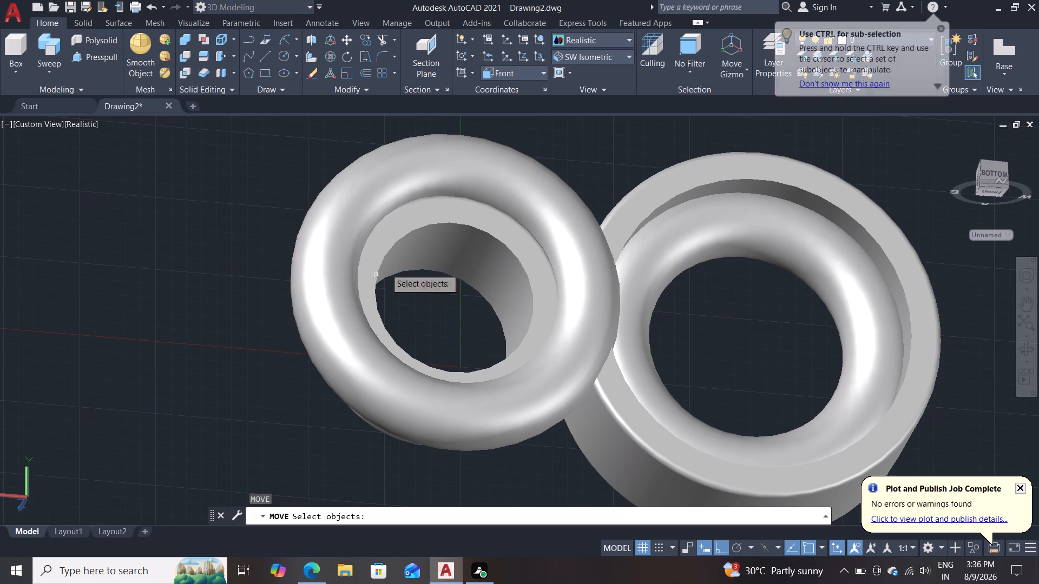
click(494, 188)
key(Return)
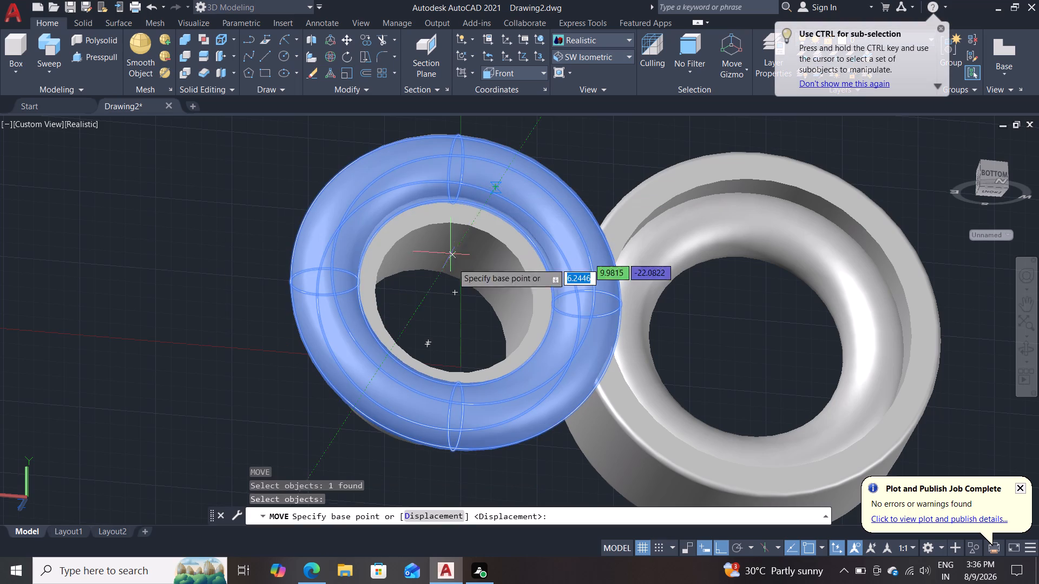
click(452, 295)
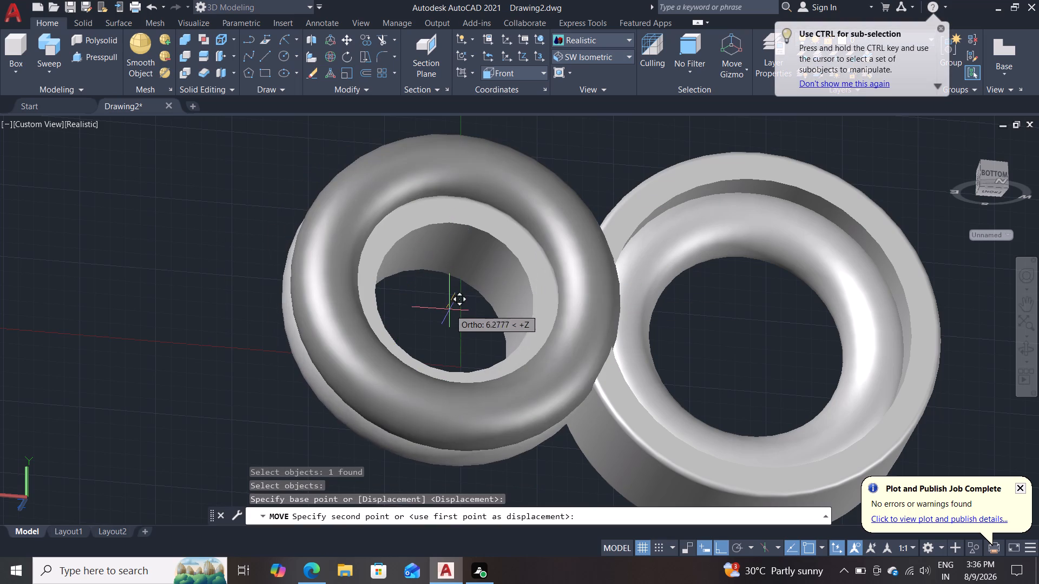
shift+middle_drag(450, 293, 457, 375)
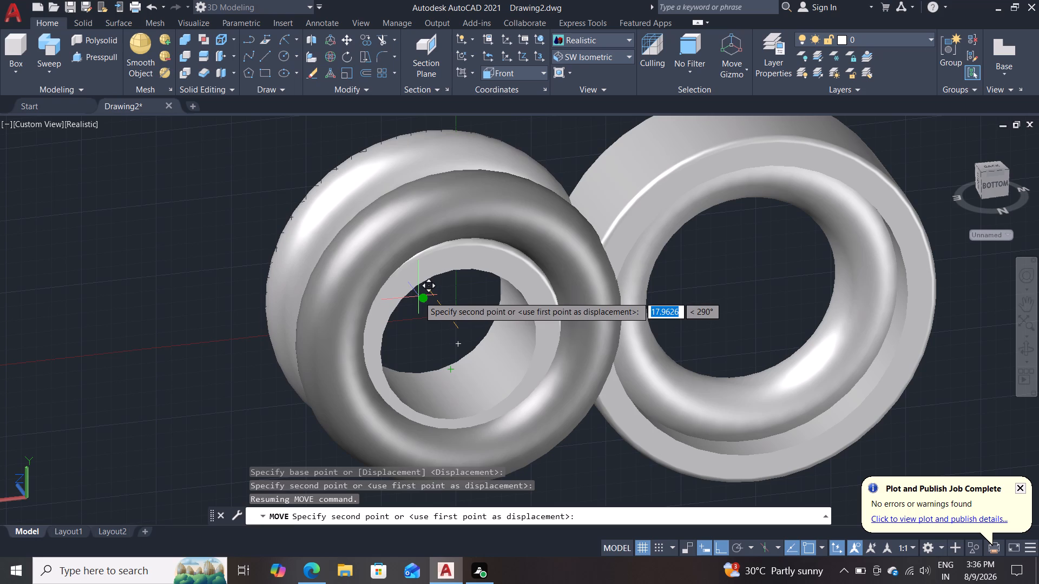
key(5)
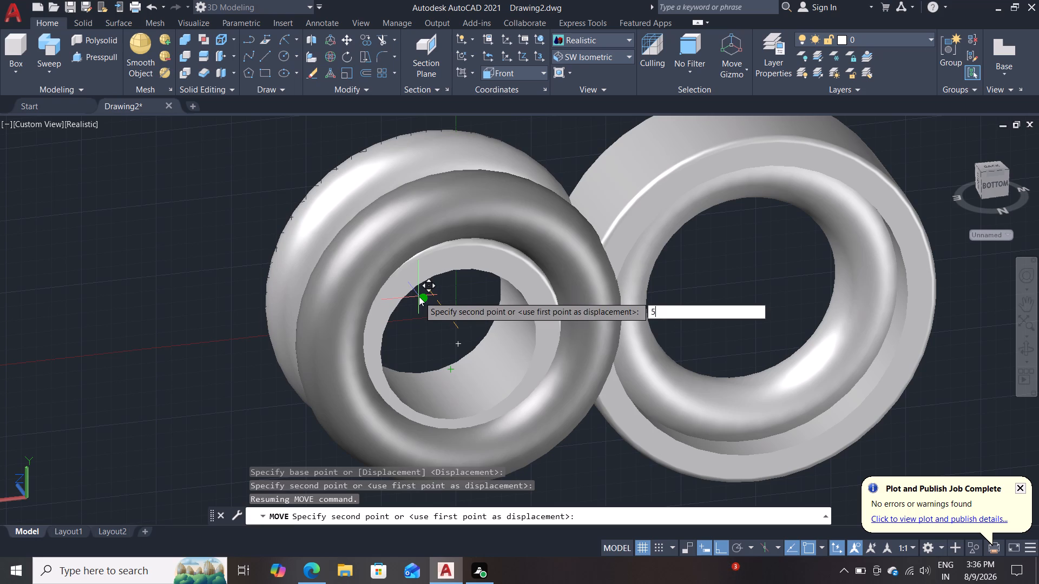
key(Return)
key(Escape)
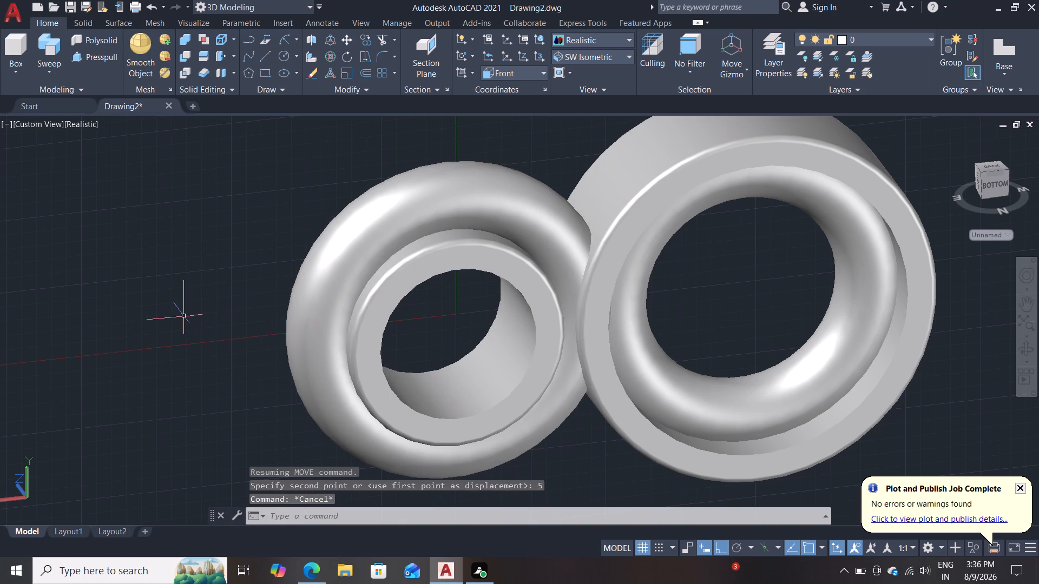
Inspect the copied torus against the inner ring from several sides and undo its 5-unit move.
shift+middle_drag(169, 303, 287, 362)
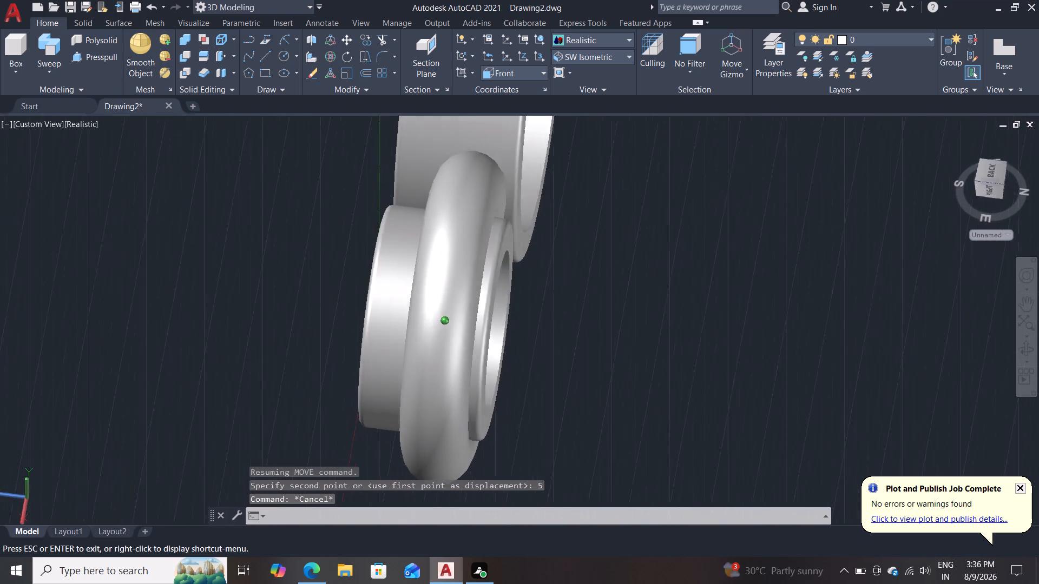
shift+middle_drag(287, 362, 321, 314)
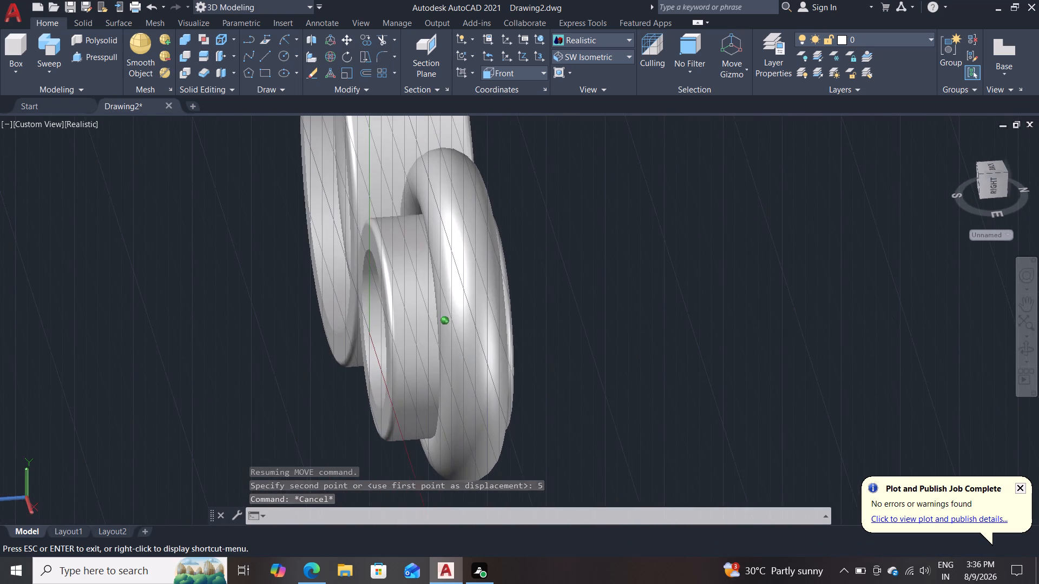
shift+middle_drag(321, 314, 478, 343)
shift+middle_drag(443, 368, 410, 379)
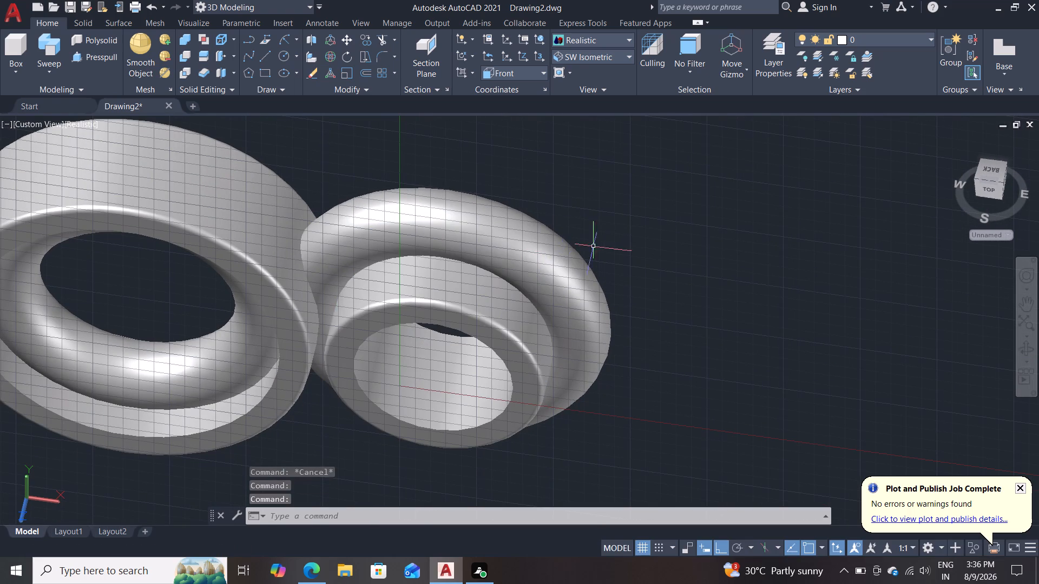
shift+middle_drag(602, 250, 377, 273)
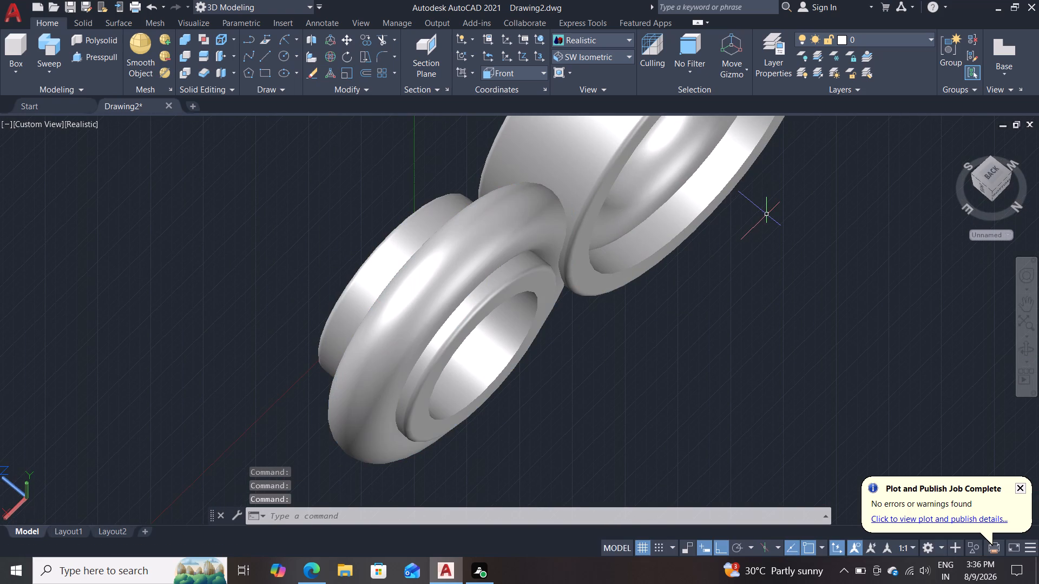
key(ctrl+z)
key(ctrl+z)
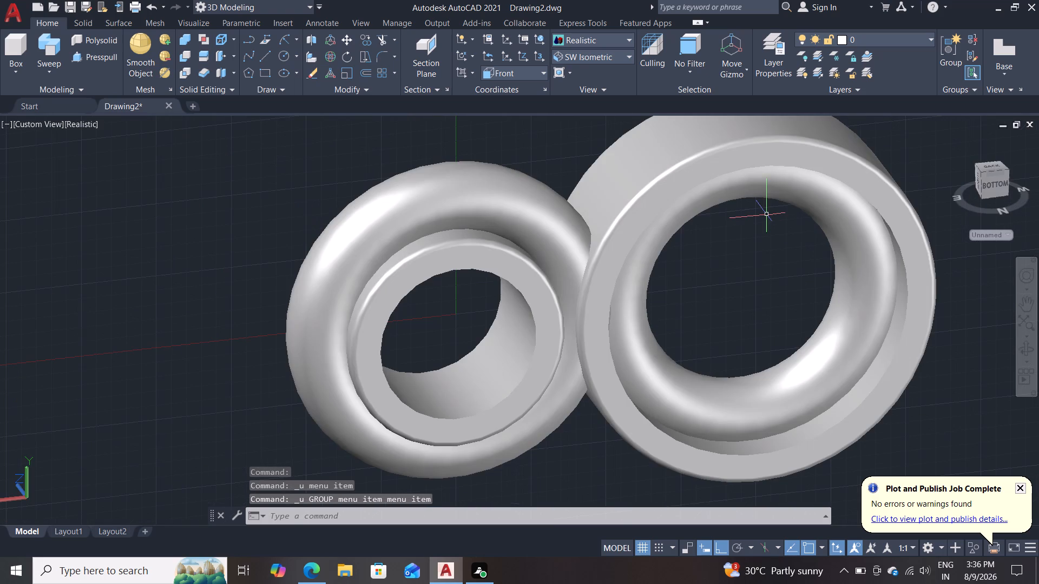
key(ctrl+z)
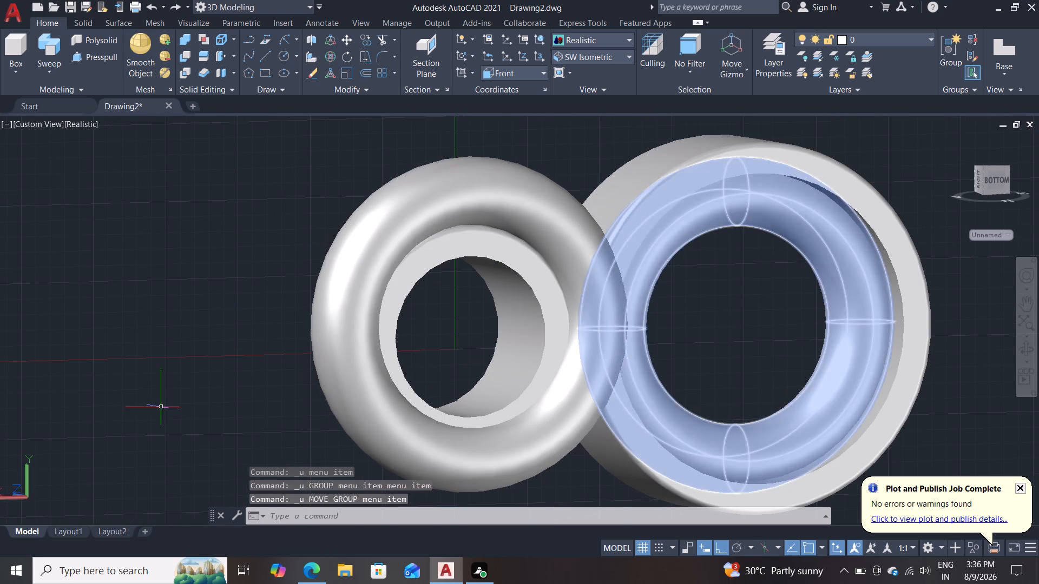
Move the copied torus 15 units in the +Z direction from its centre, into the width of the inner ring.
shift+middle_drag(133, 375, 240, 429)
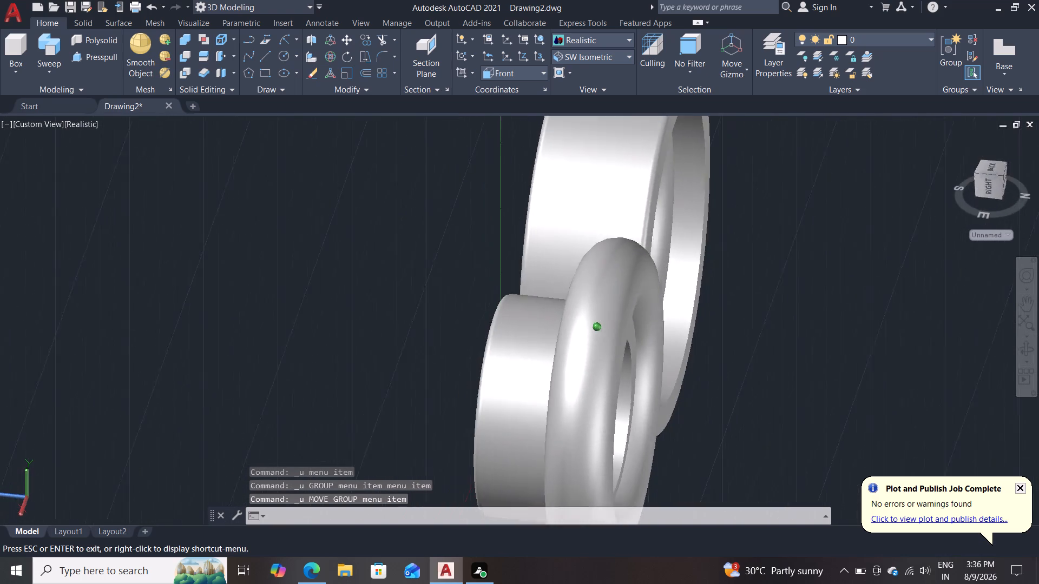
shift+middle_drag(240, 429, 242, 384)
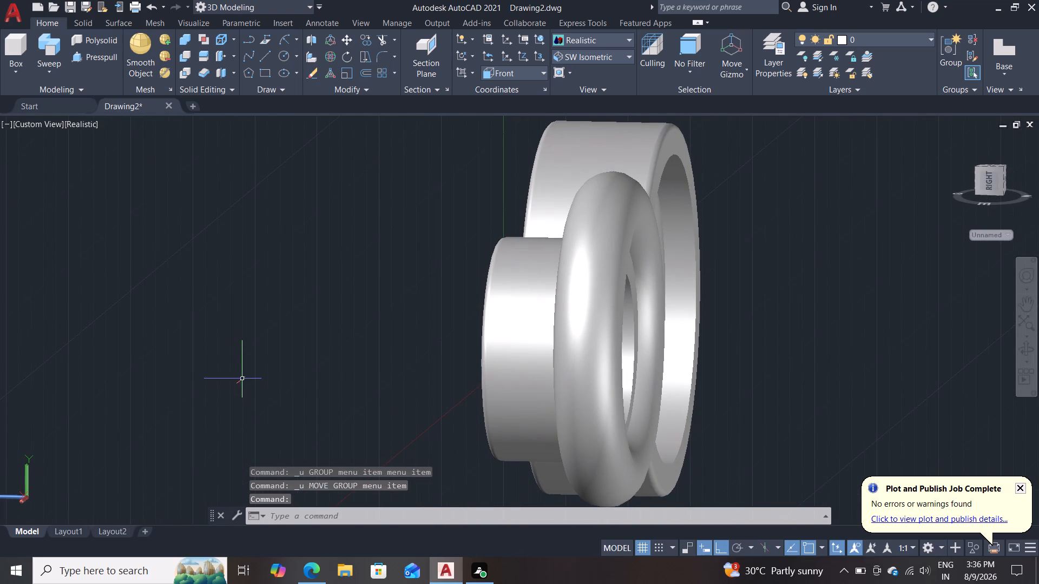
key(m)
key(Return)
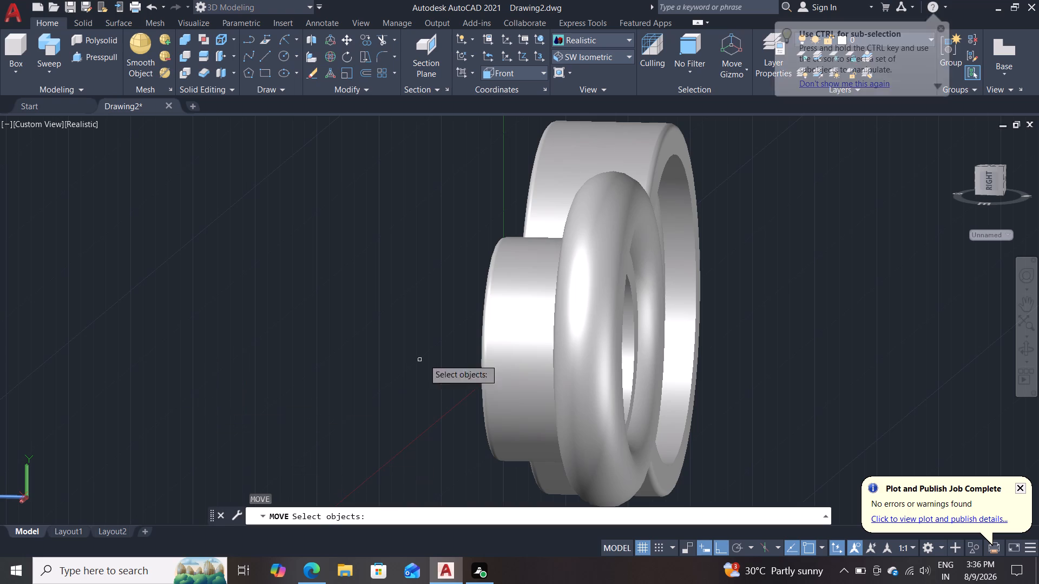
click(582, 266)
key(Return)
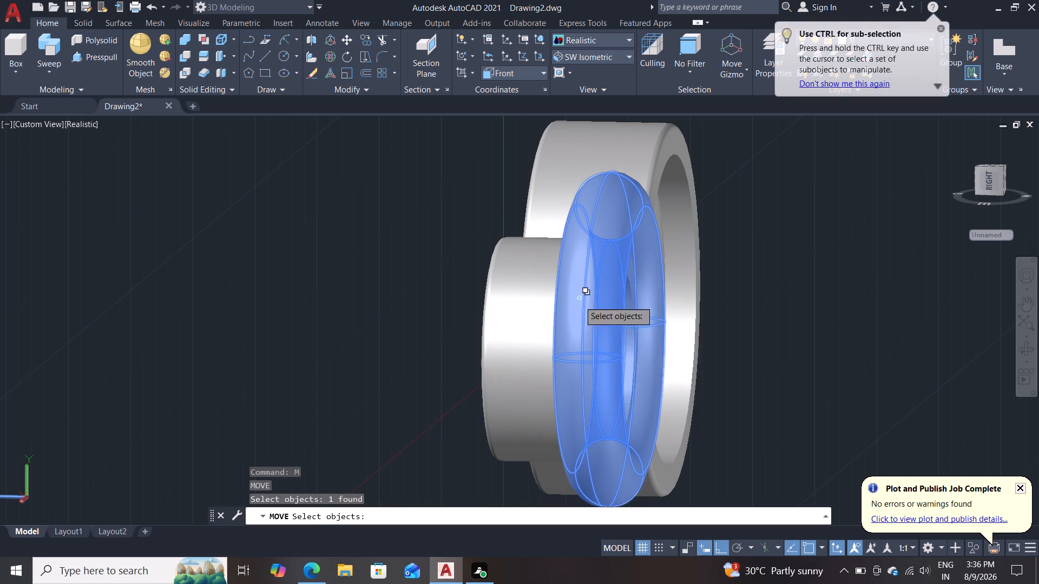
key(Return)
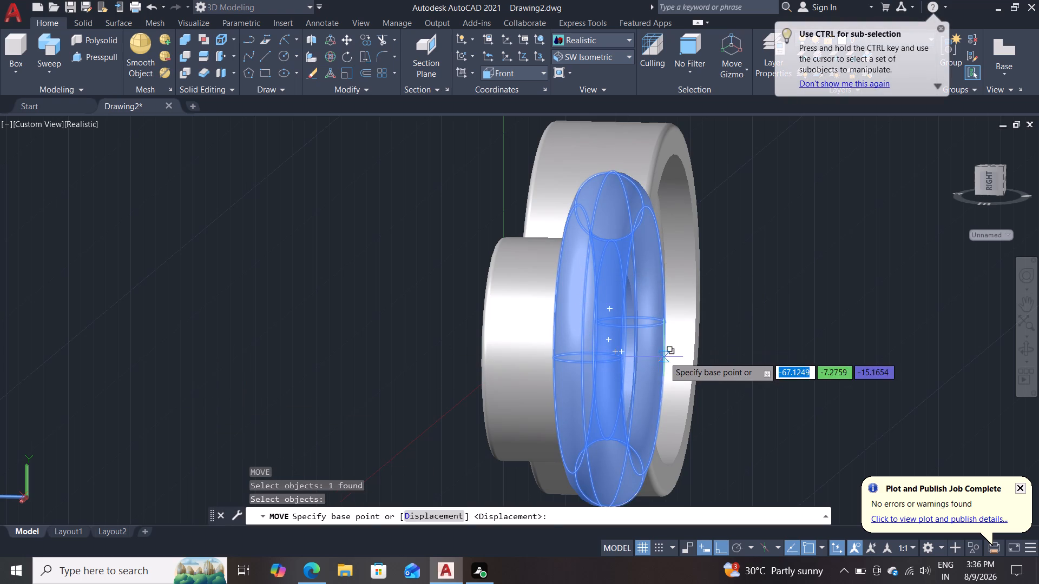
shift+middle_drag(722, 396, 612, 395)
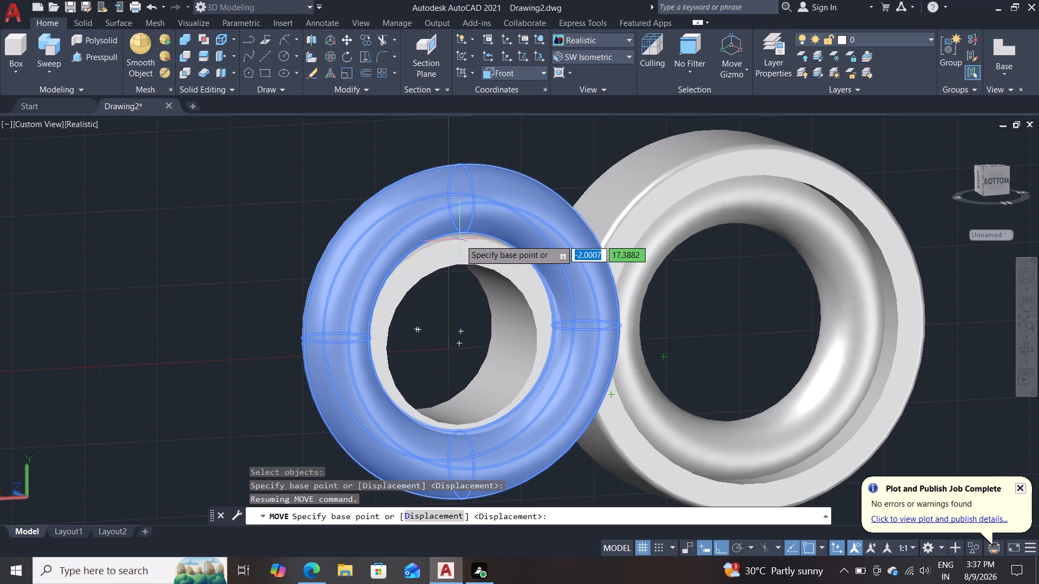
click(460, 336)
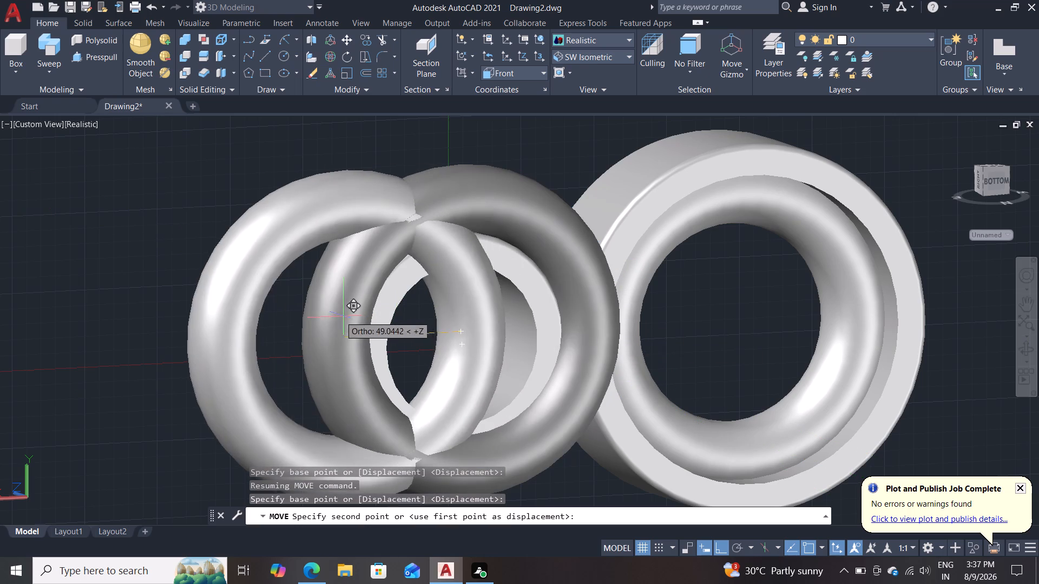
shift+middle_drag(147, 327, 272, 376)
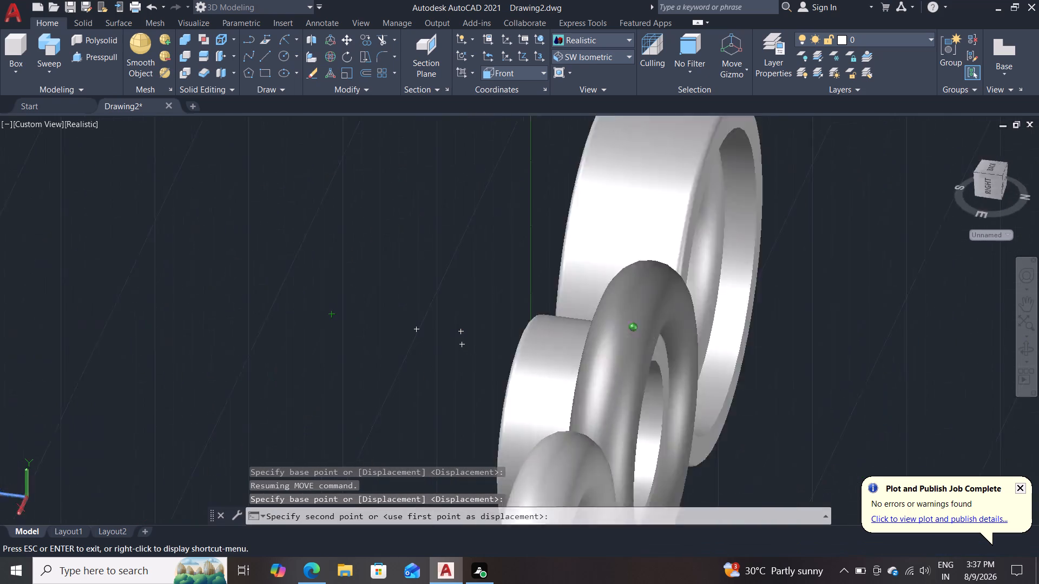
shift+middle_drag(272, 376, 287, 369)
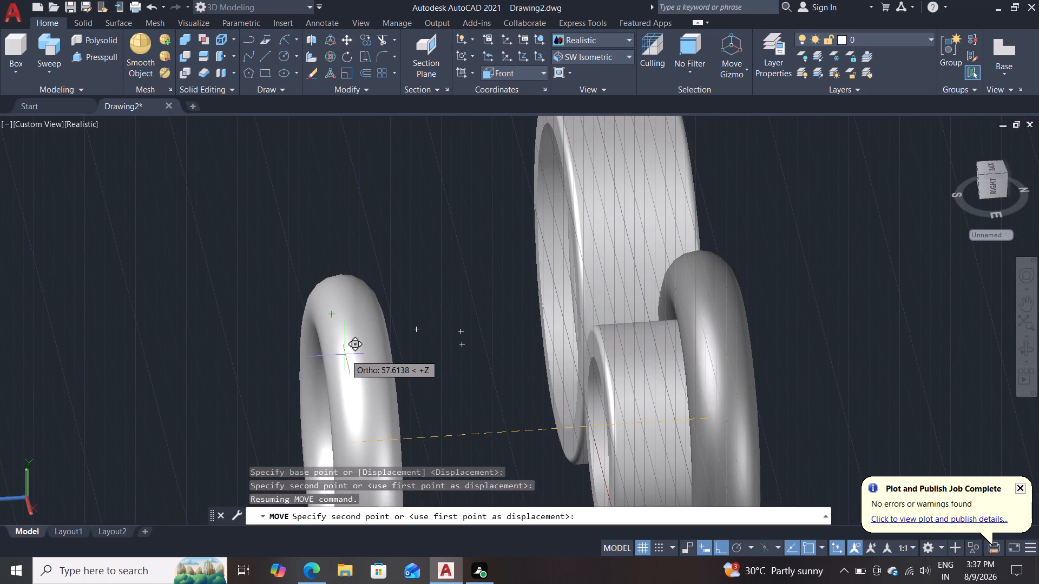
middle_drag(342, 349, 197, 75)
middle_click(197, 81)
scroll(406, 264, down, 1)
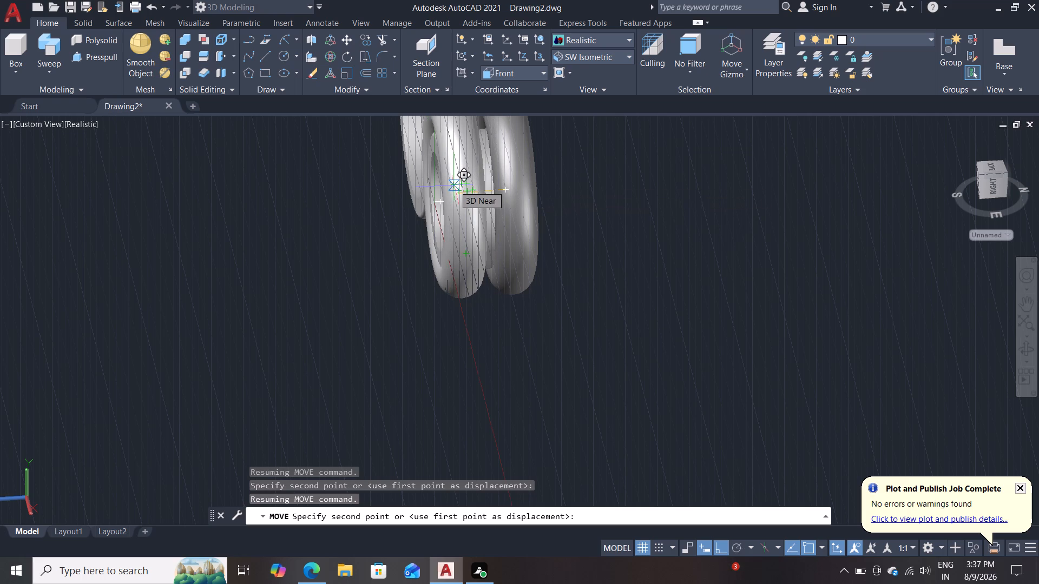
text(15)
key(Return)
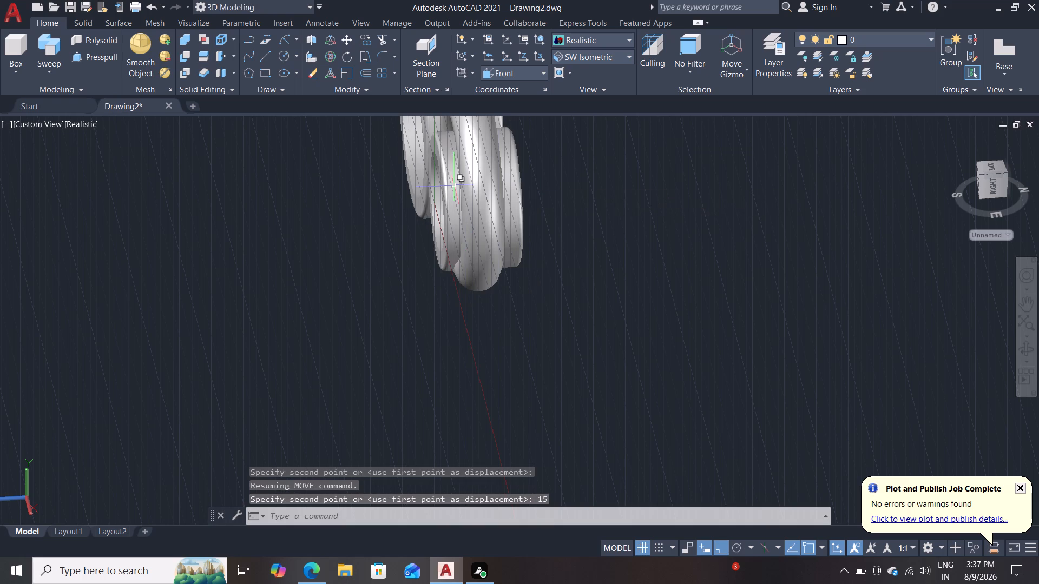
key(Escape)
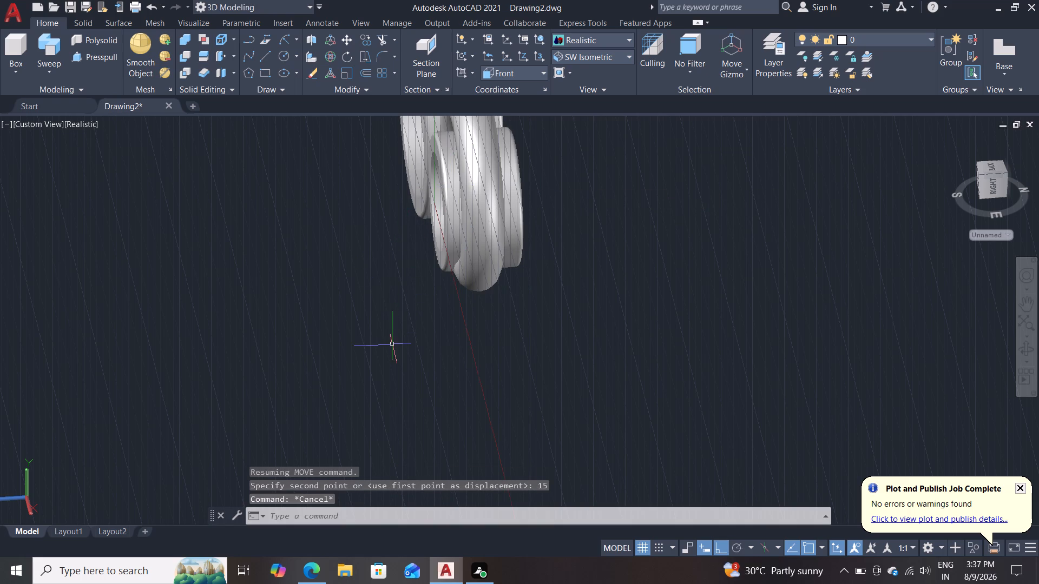
Undo the torus moves, the torus copy and the outer ring's separation, back to the concentric bearing rings.
shift+middle_drag(394, 346, 236, 262)
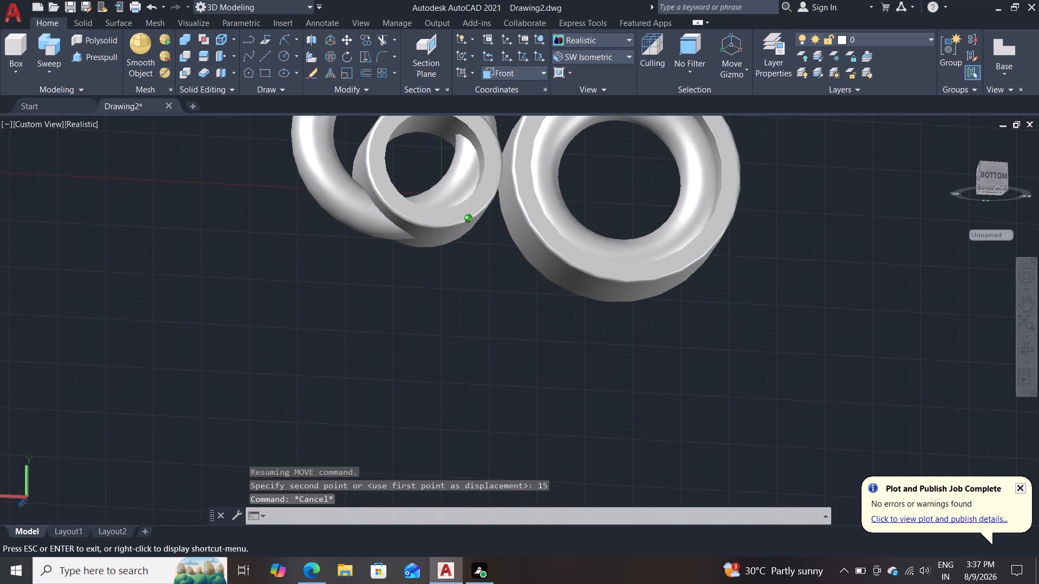
shift+middle_drag(236, 262, 661, 289)
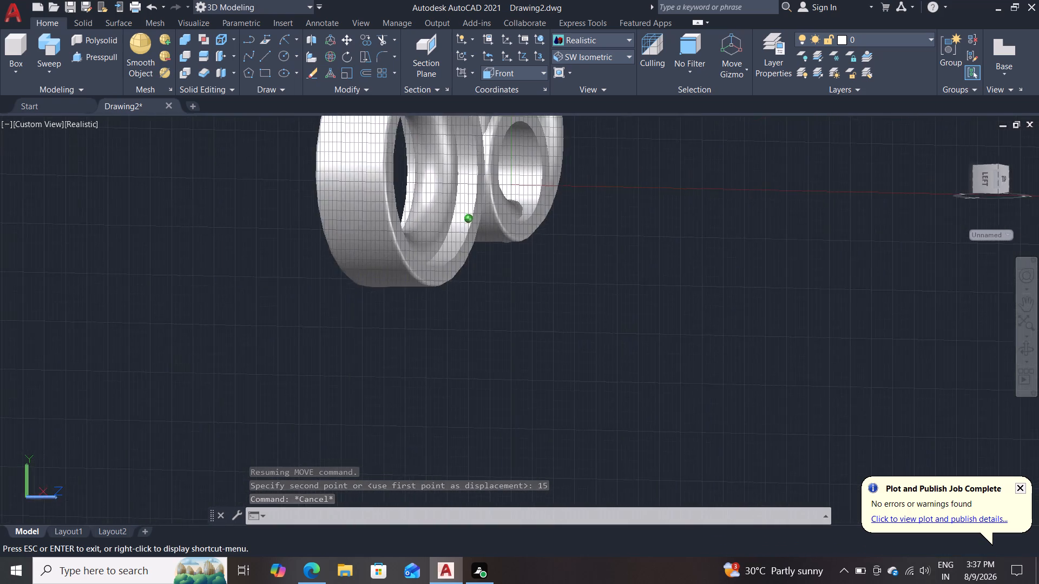
shift+middle_drag(661, 289, 351, 357)
key(ctrl+z)
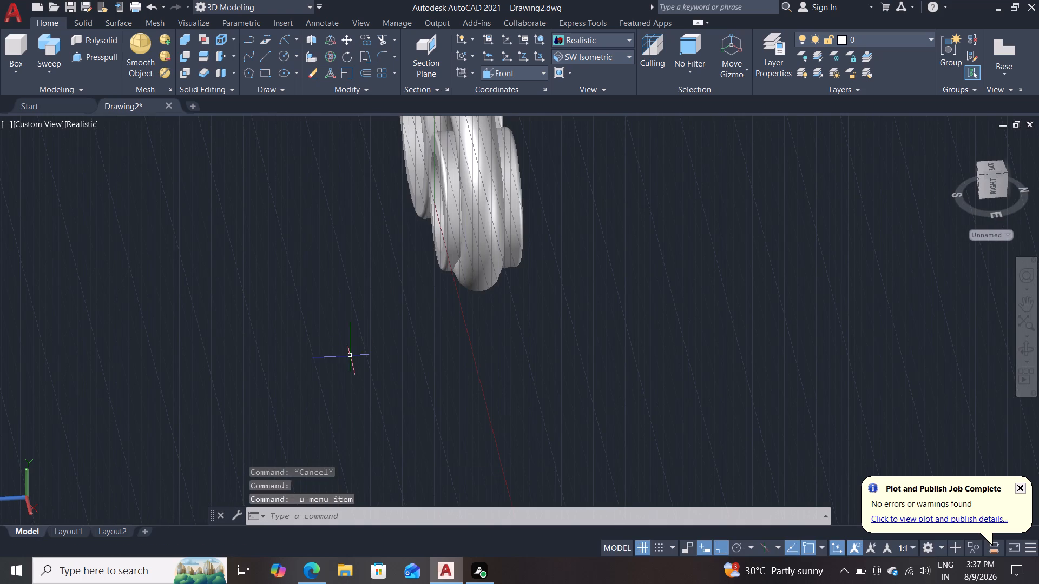
key(ctrl+z)
key(ctrl+z)
key(ctrl+z)
key(ctrl+z)
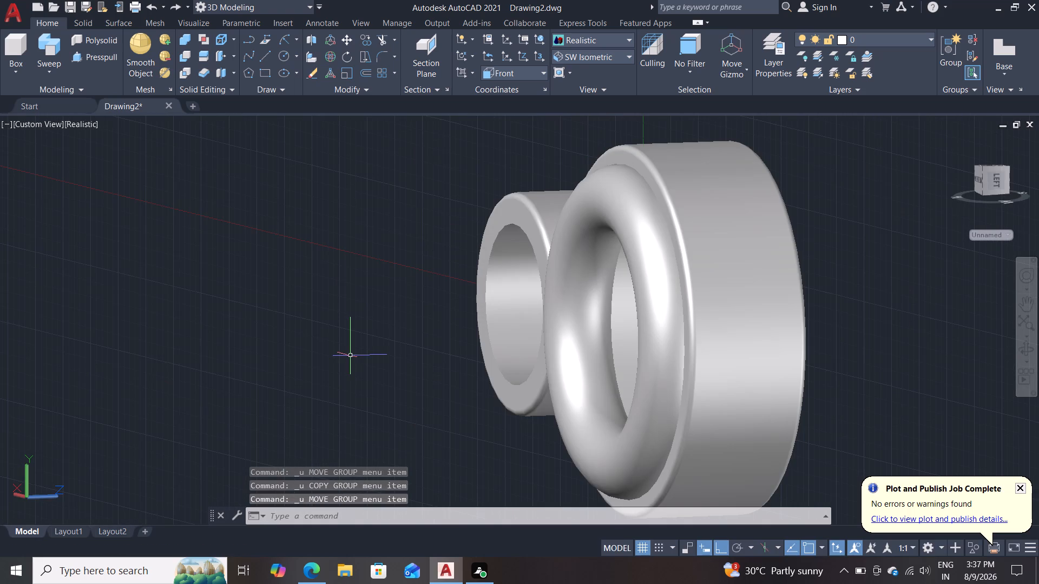
key(ctrl+z)
key(ctrl+z)
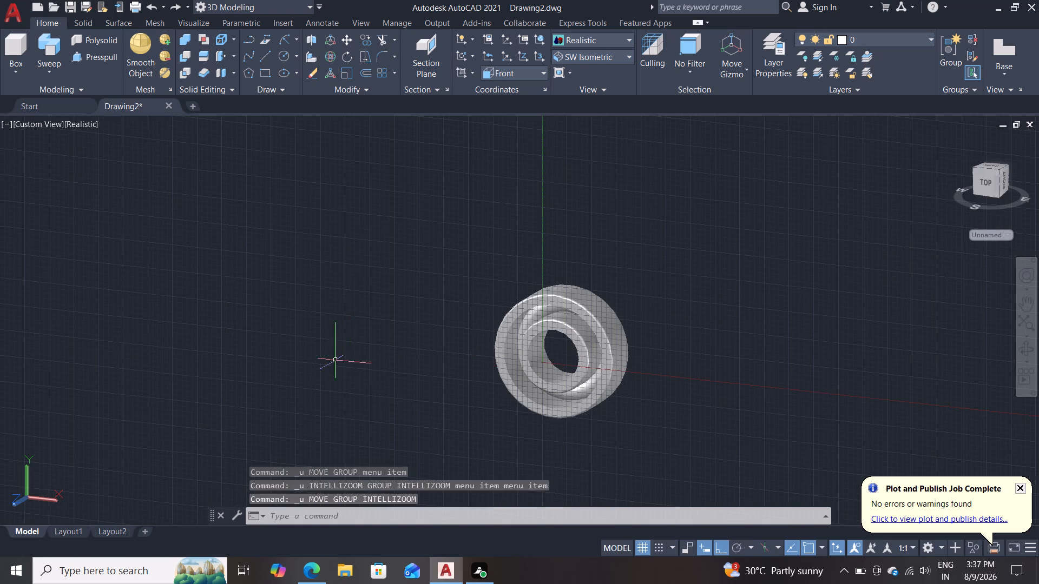
Move the outer ring together with its torus 100 units in the negative X direction, away from the inner ring.
shift+scroll(415, 344, down, 1)
shift+middle_drag(424, 337, 160, 301)
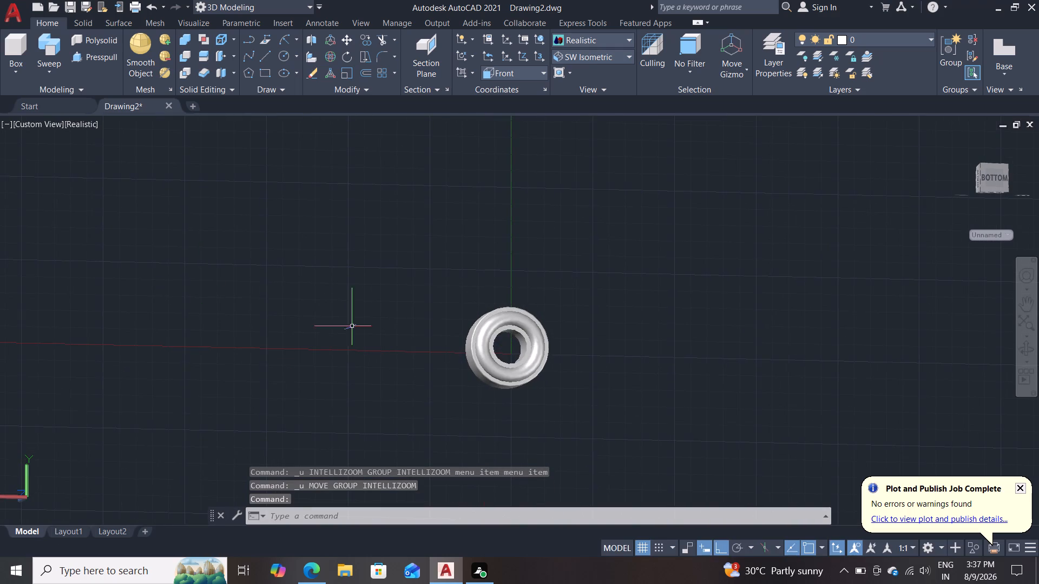
scroll(552, 368, up, 2)
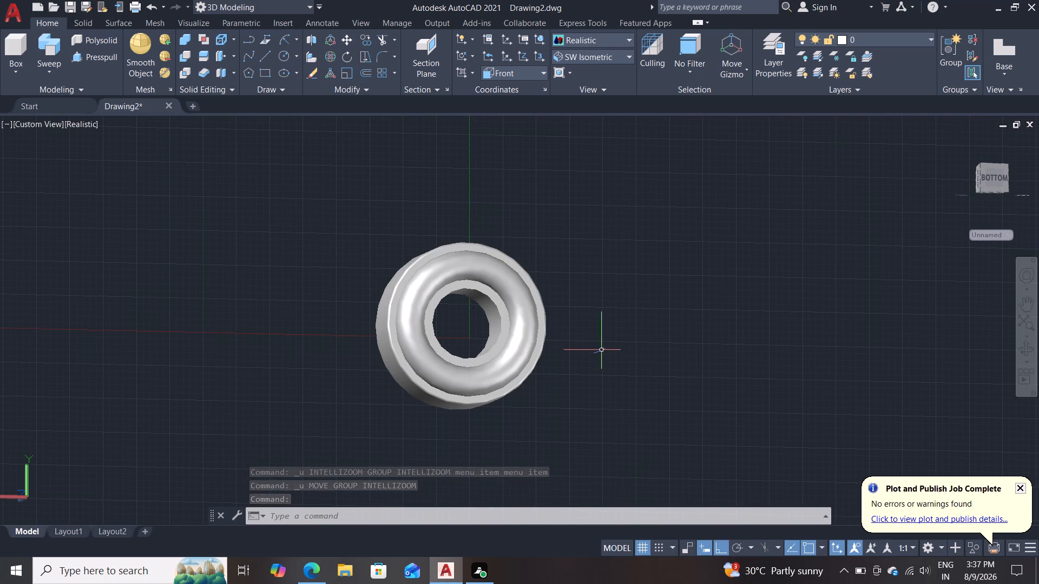
shift+middle_drag(604, 313, 606, 355)
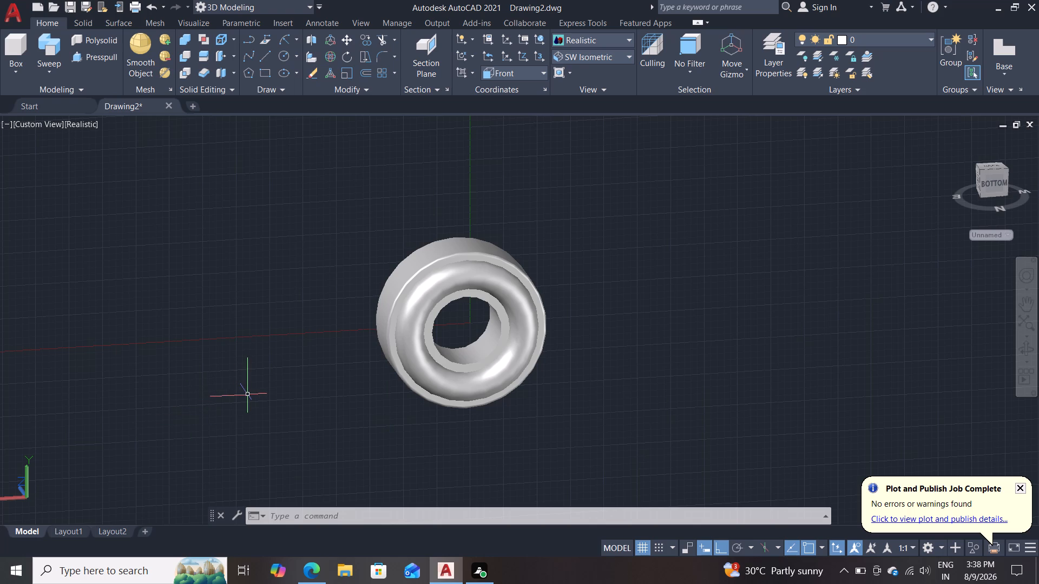
key(m)
key(Return)
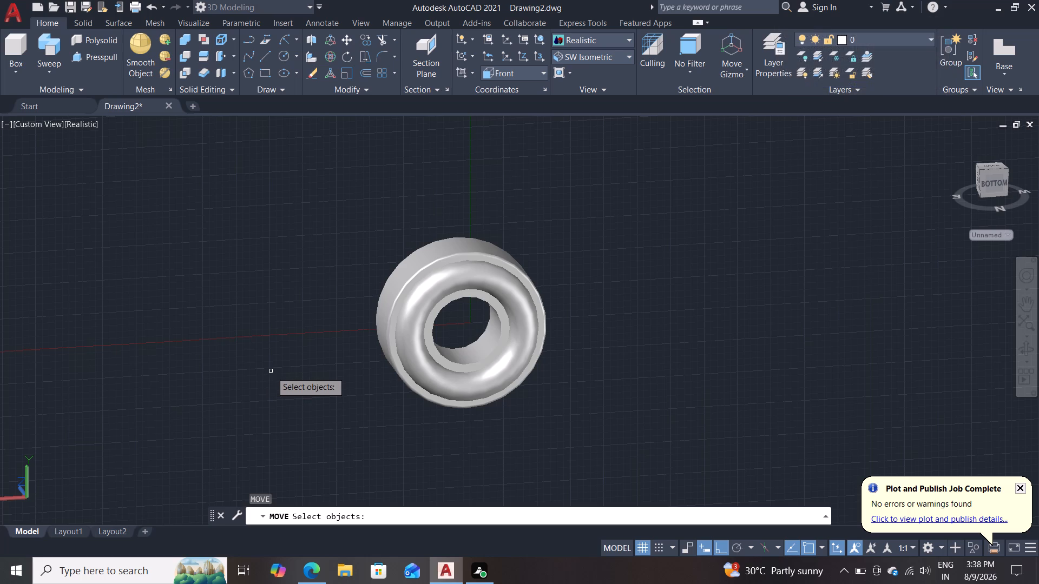
click(413, 319)
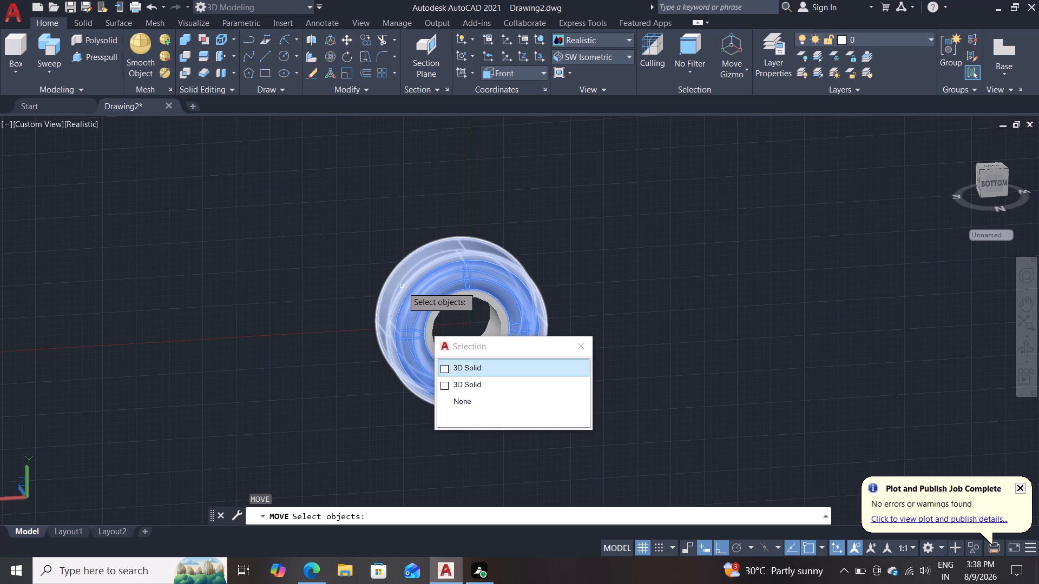
click(402, 287)
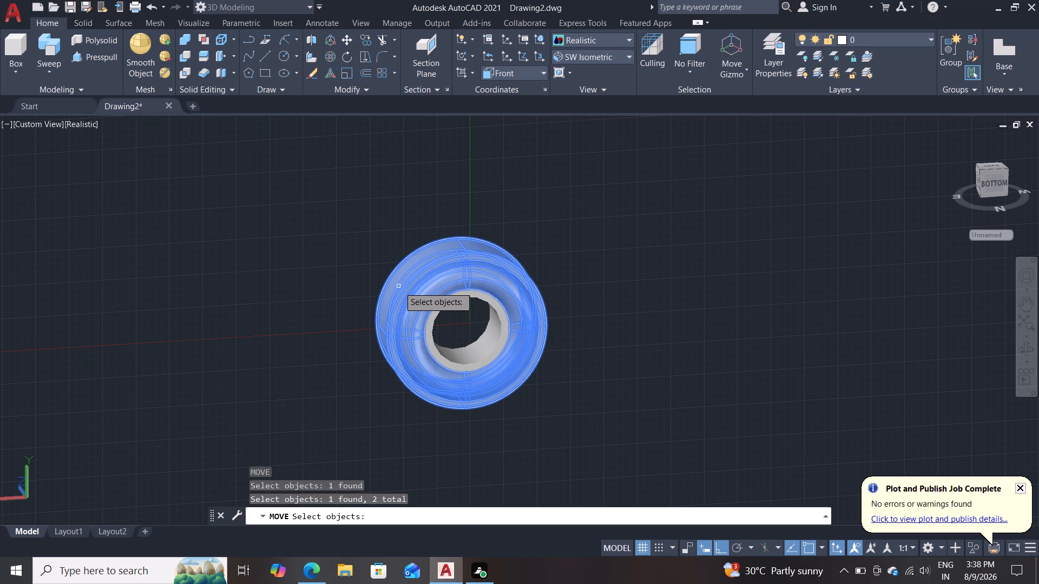
key(Return)
click(464, 330)
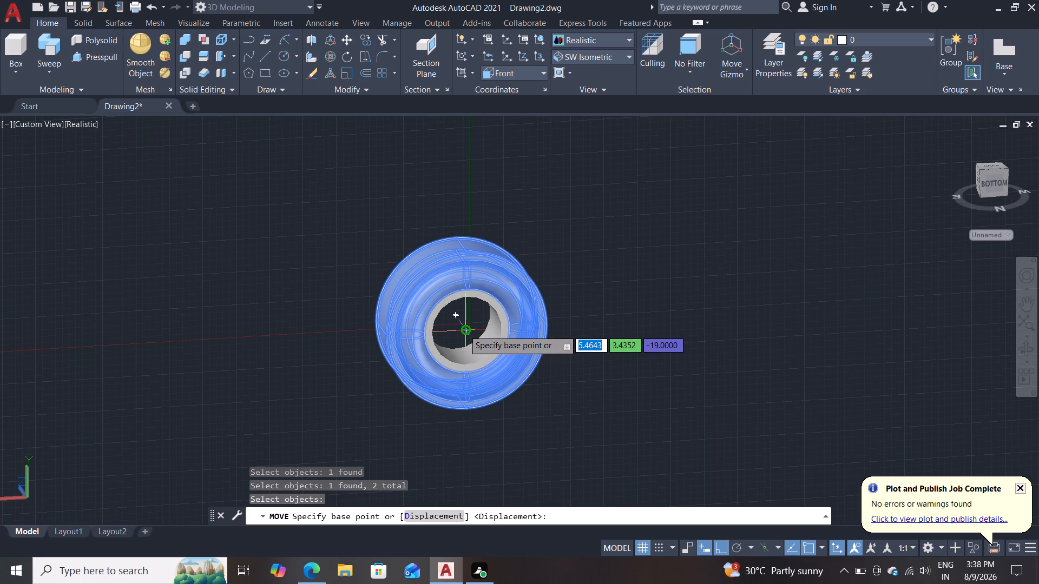
text(100)
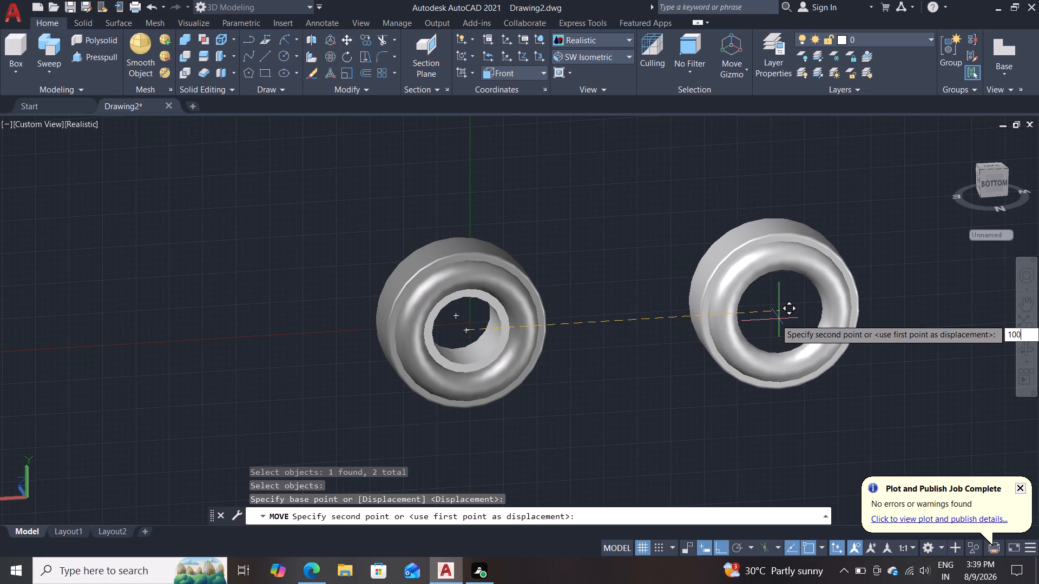
key(Return)
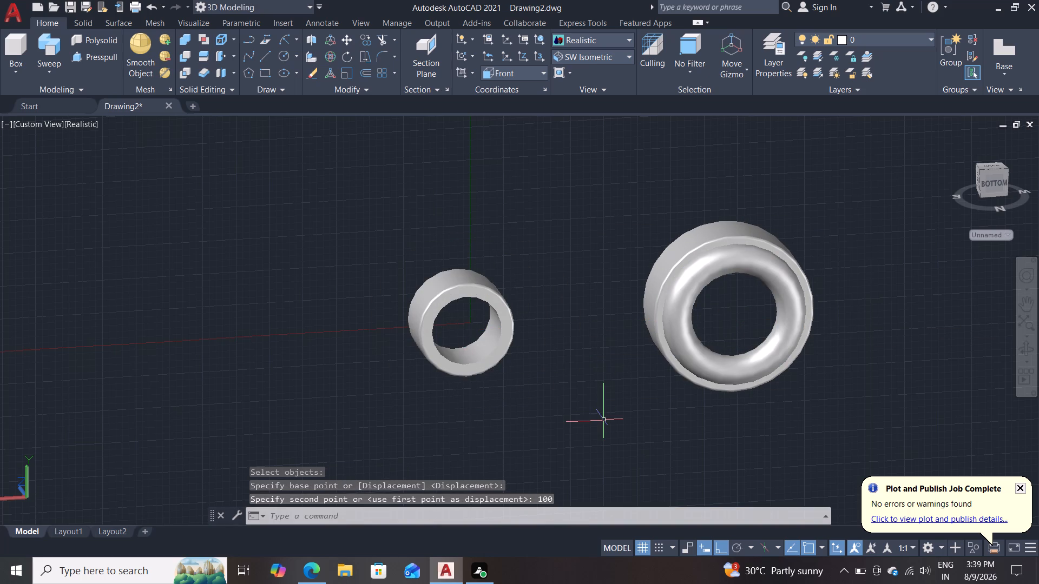
key(Escape)
Move the torus 10 units in the +Z direction from its centre, into the width of the outer ring.
shift+middle_drag(591, 450, 643, 436)
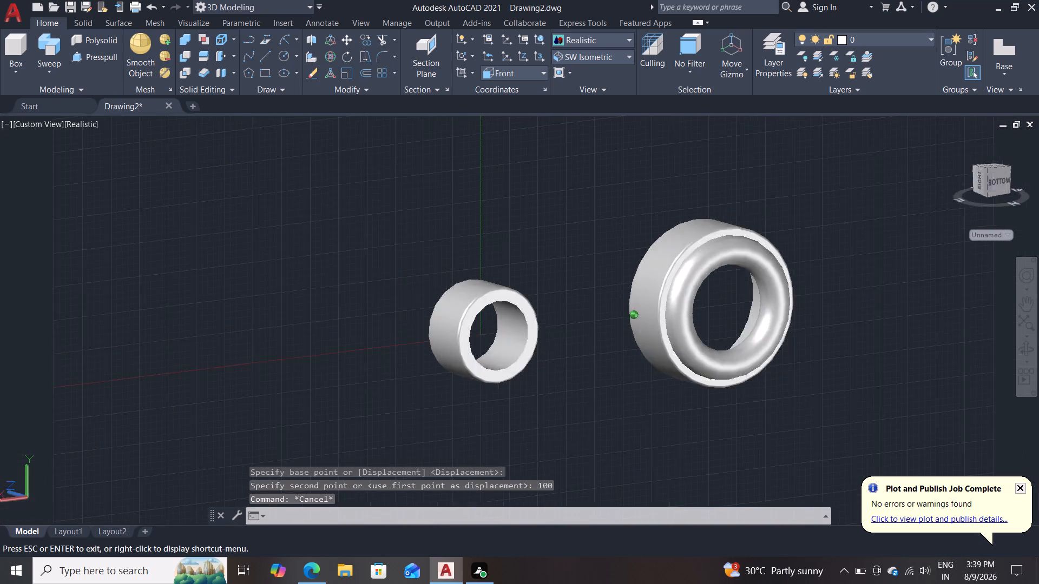
shift+middle_drag(643, 436, 609, 437)
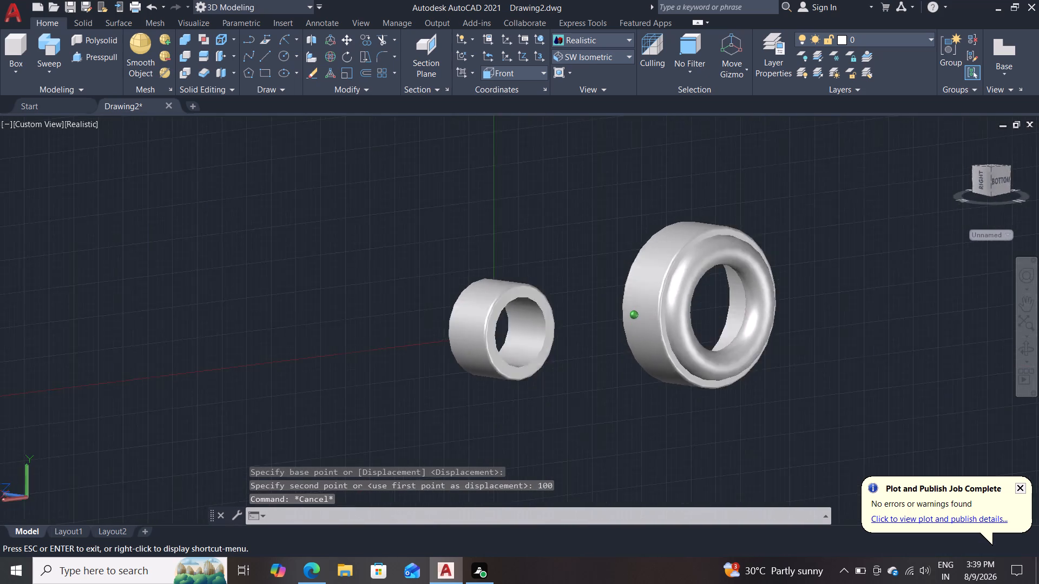
shift+middle_drag(609, 437, 558, 462)
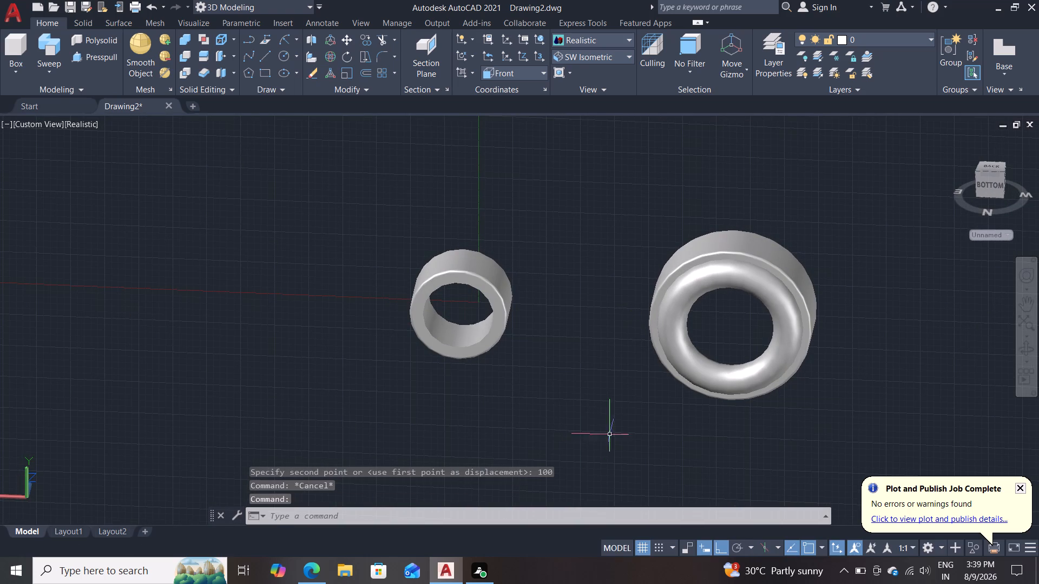
scroll(651, 380, up, 1)
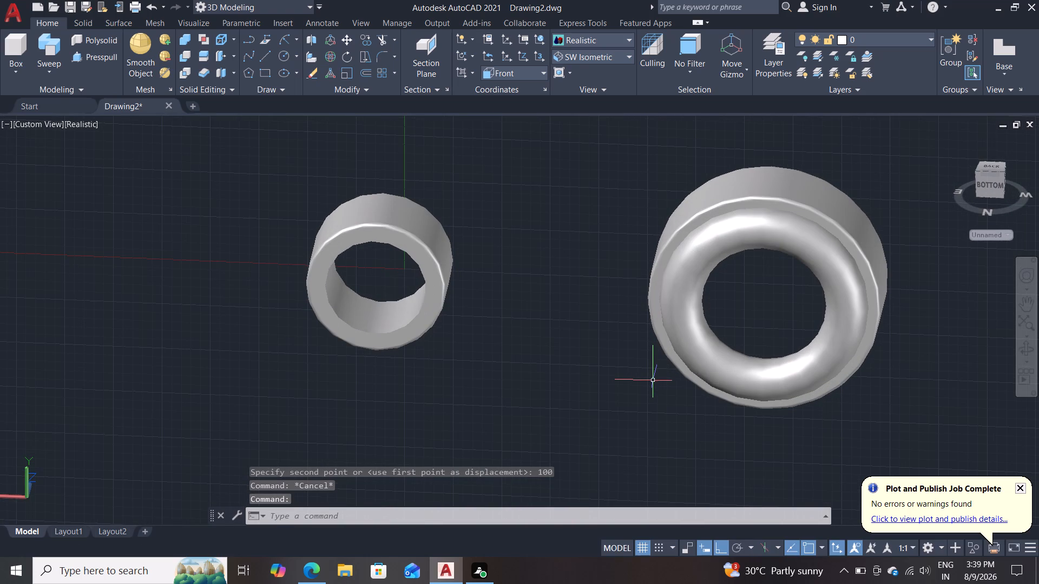
key(m)
key(Return)
click(692, 288)
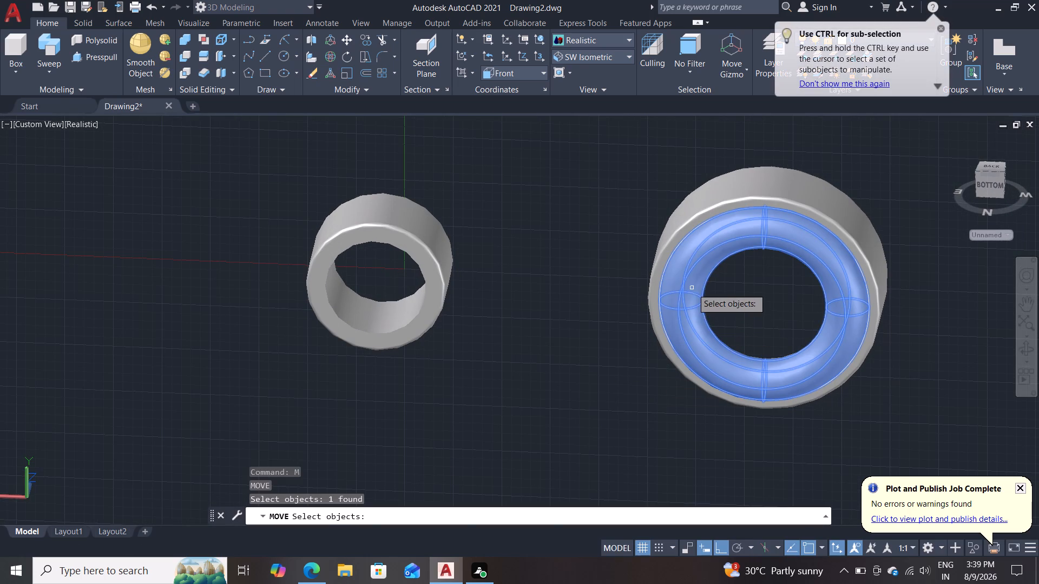
key(Return)
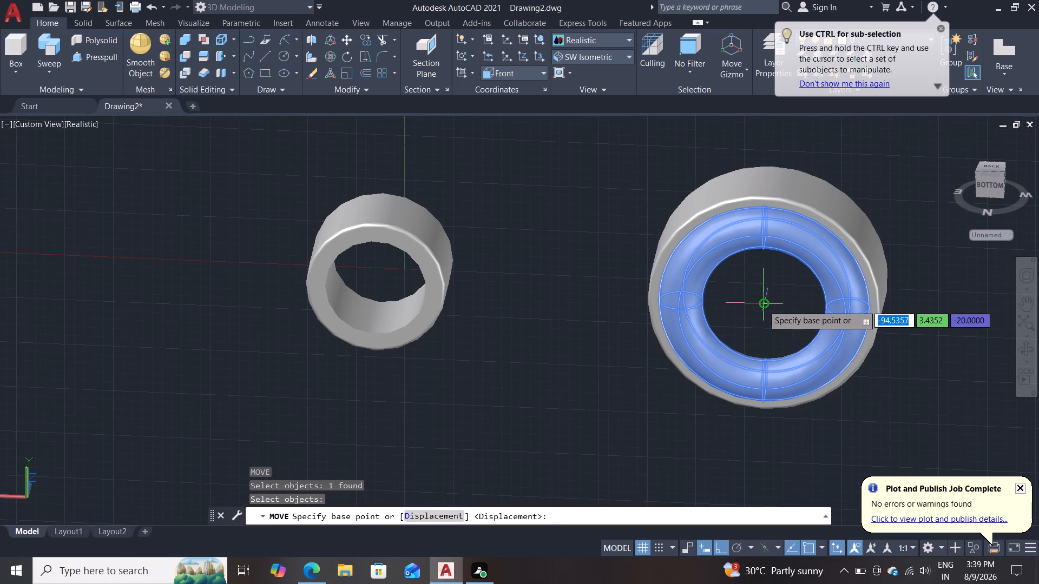
click(765, 305)
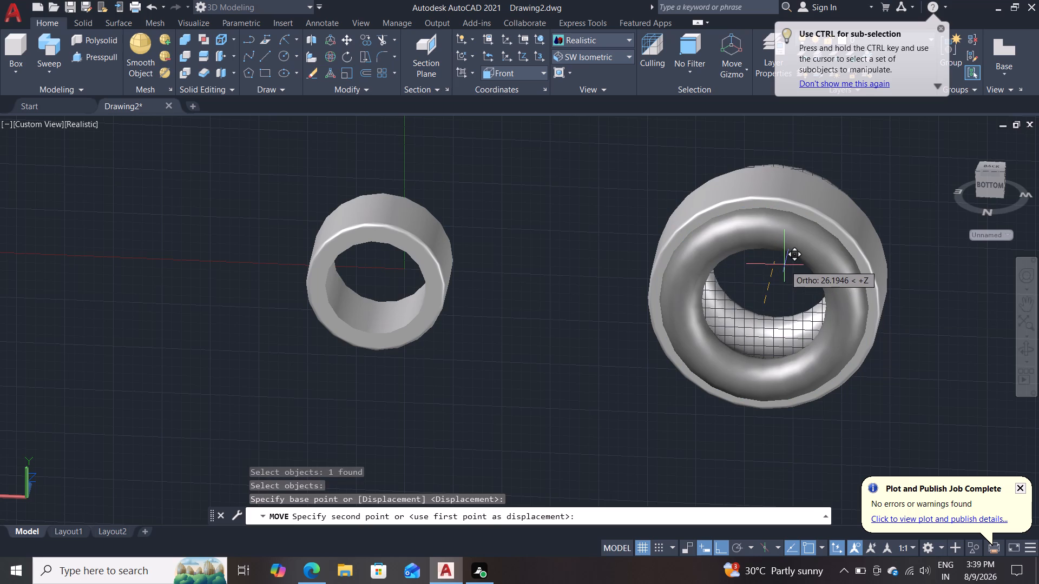
text(10)
key(Return)
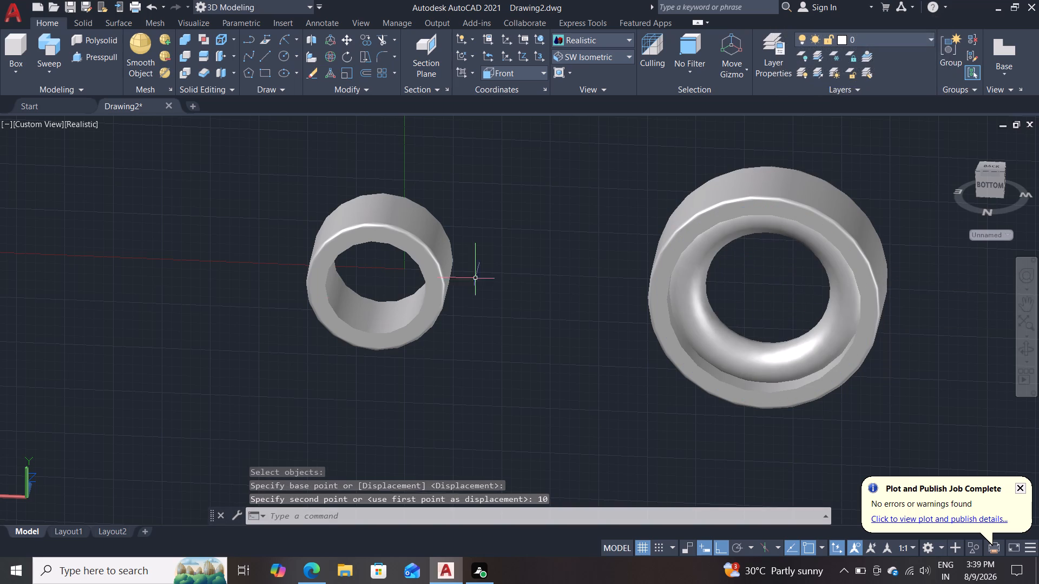
key(Escape)
shift+middle_drag(515, 336, 740, 313)
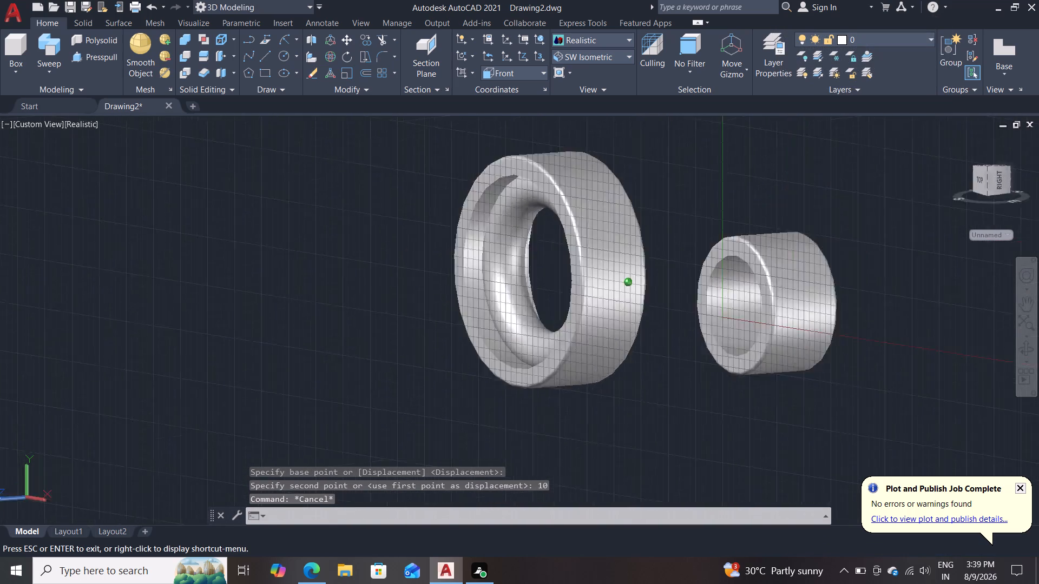
Copy the outer ring's torus from its centre 100 units in the positive X direction, onto the inner ring.
shift+middle_drag(740, 313, 541, 294)
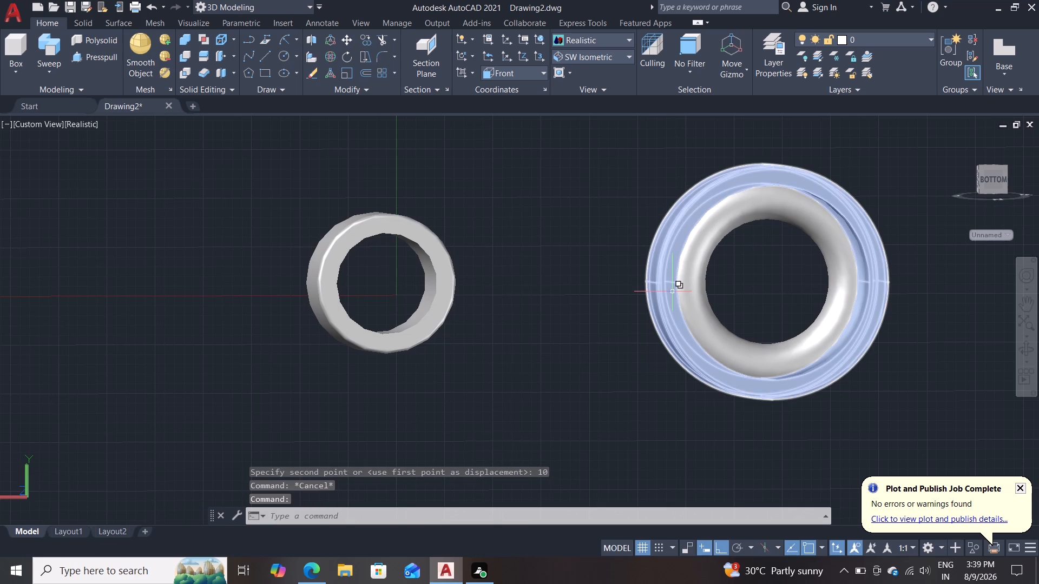
key(c)
key(o)
key(Return)
click(702, 257)
key(Return)
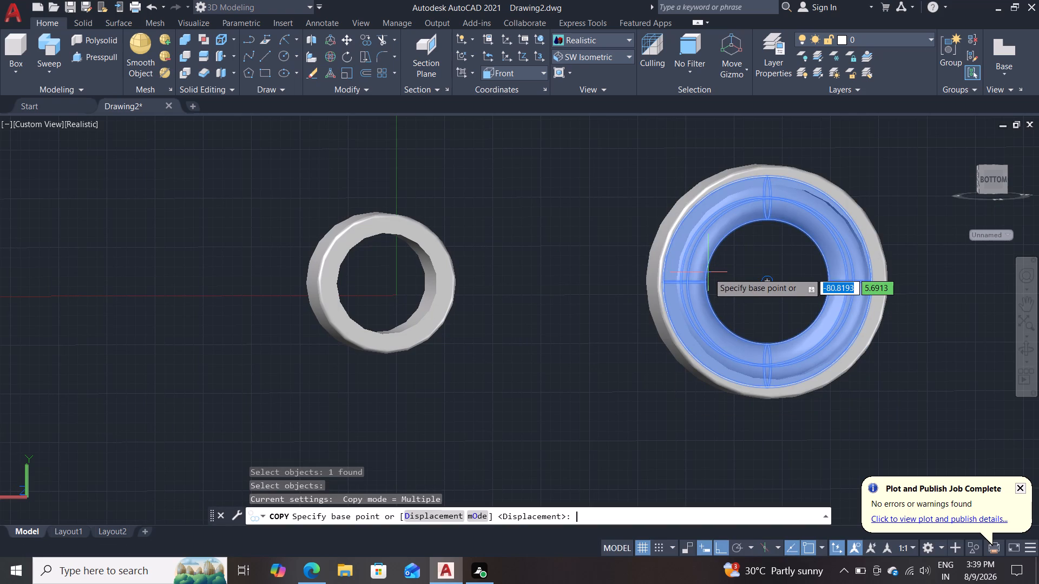
click(766, 283)
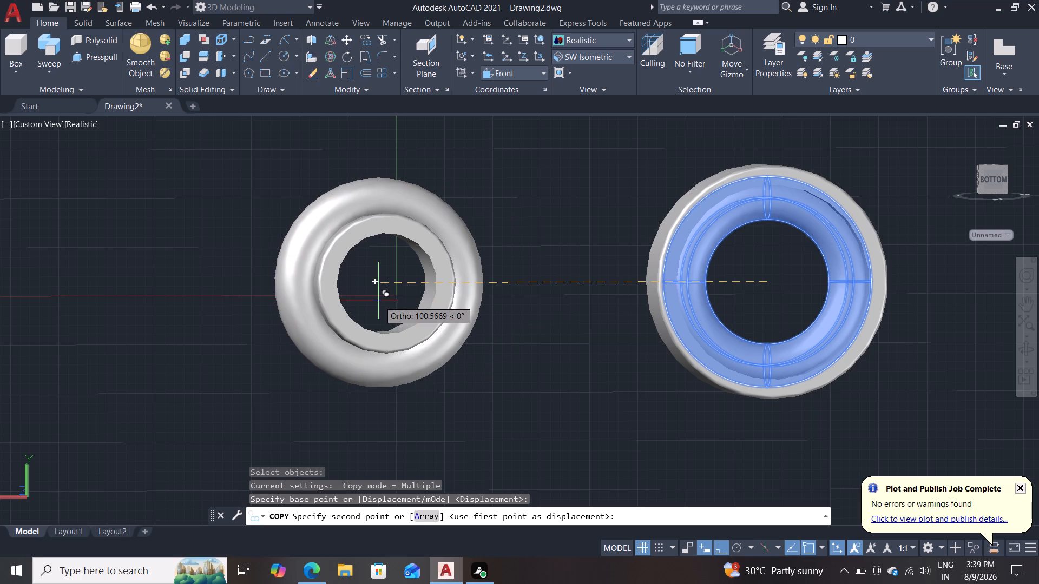
text(100)
key(Return)
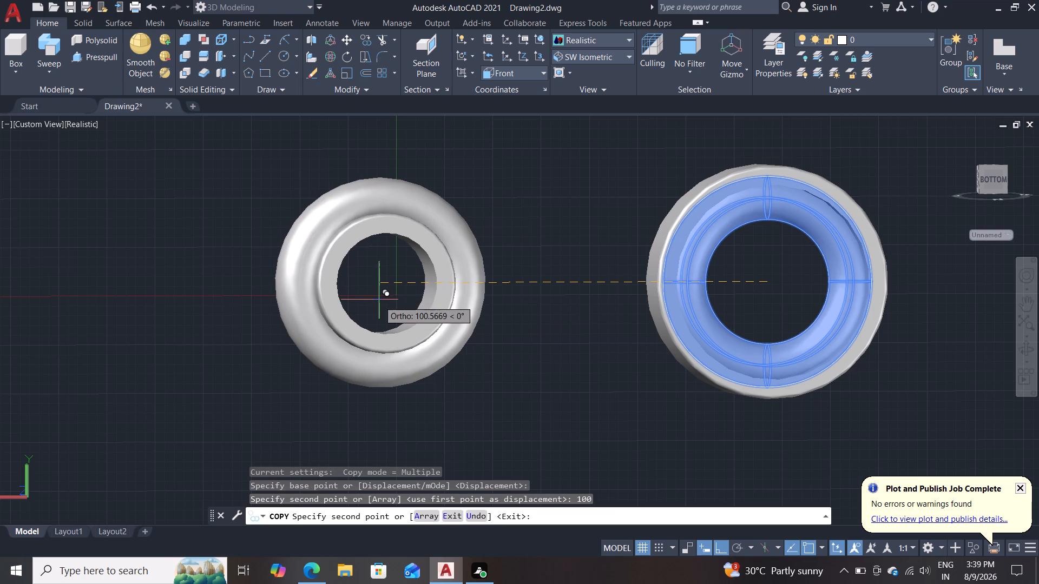
key(Escape)
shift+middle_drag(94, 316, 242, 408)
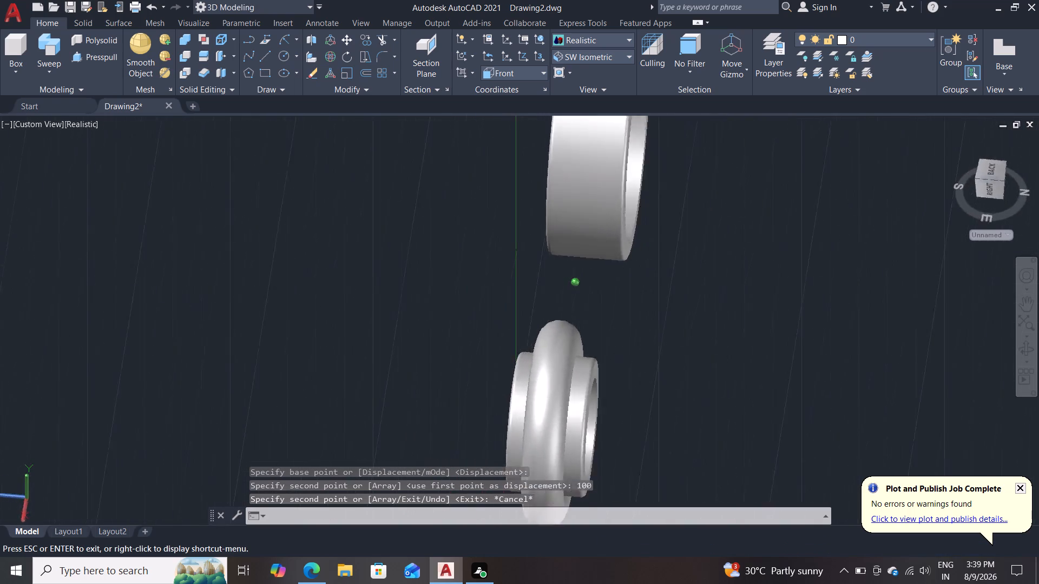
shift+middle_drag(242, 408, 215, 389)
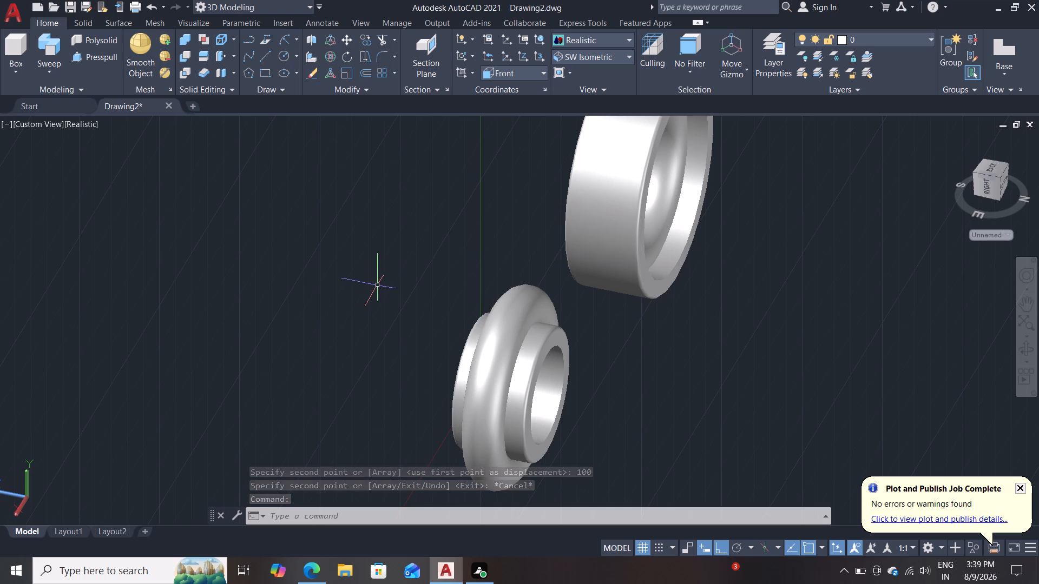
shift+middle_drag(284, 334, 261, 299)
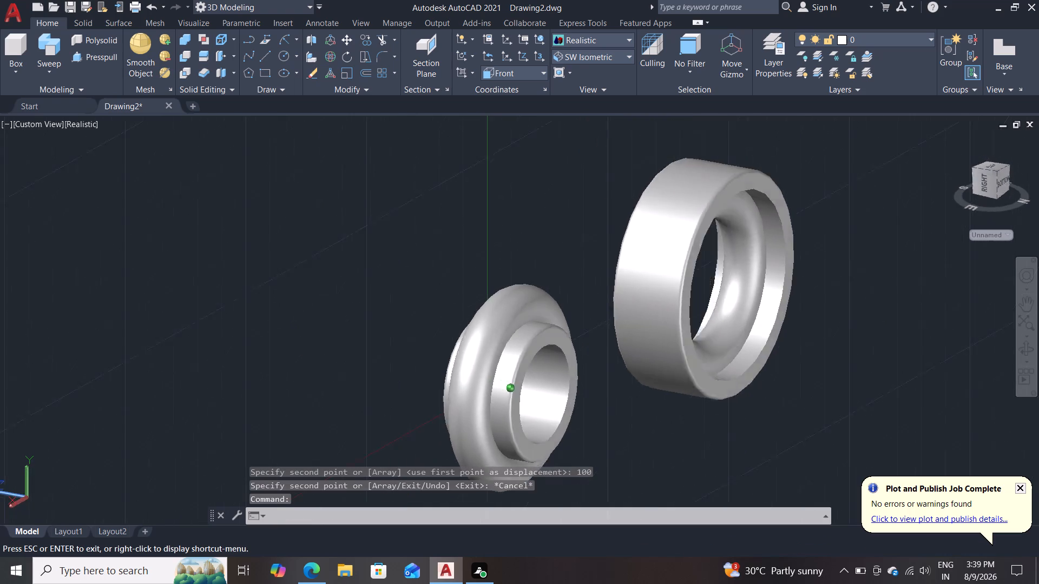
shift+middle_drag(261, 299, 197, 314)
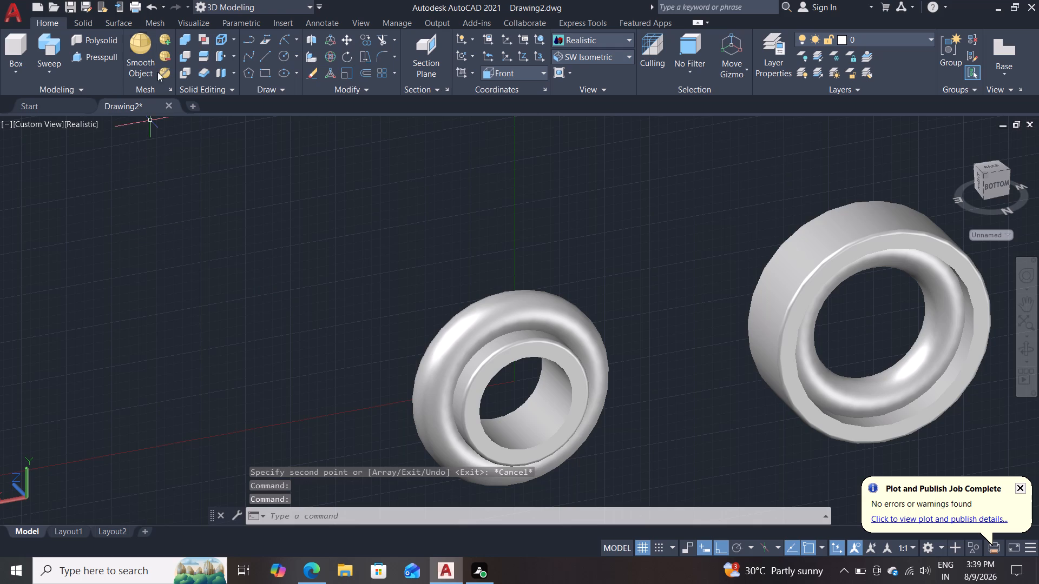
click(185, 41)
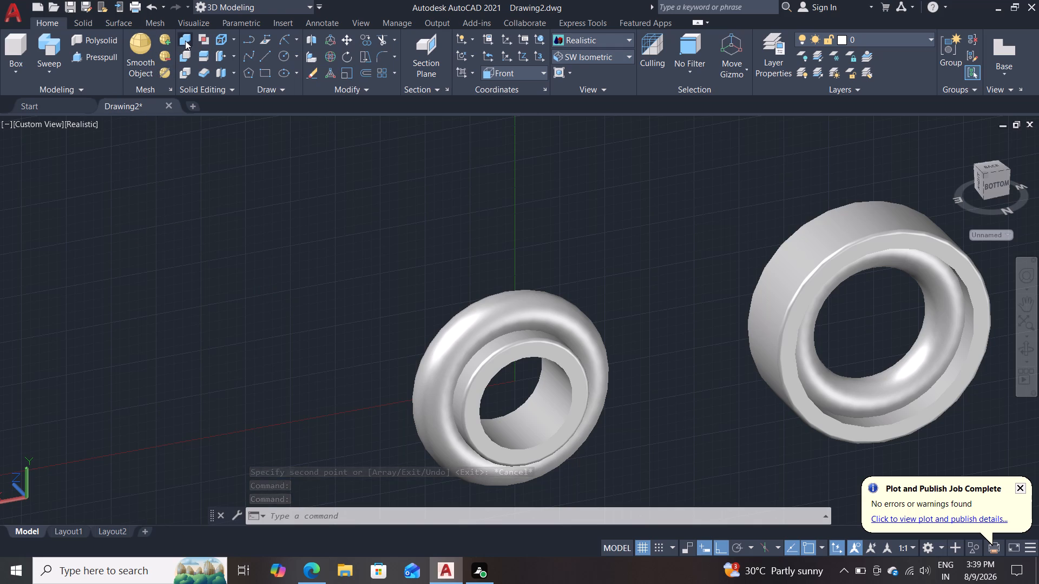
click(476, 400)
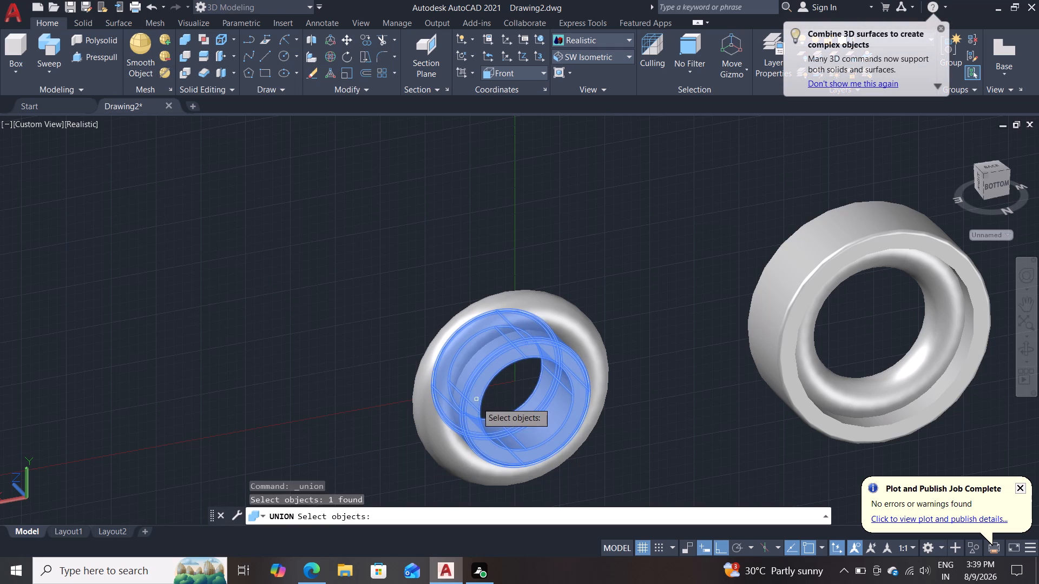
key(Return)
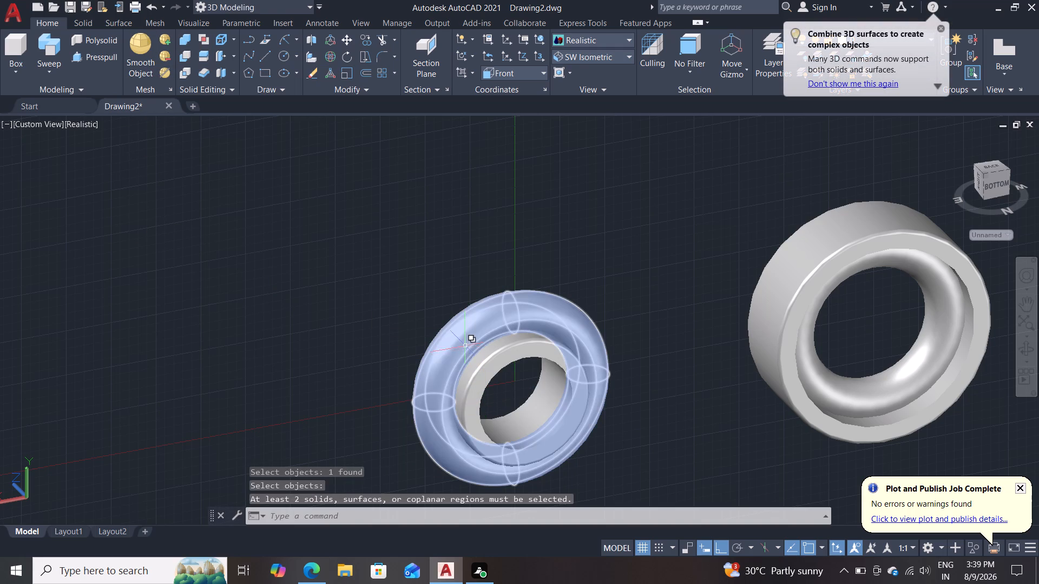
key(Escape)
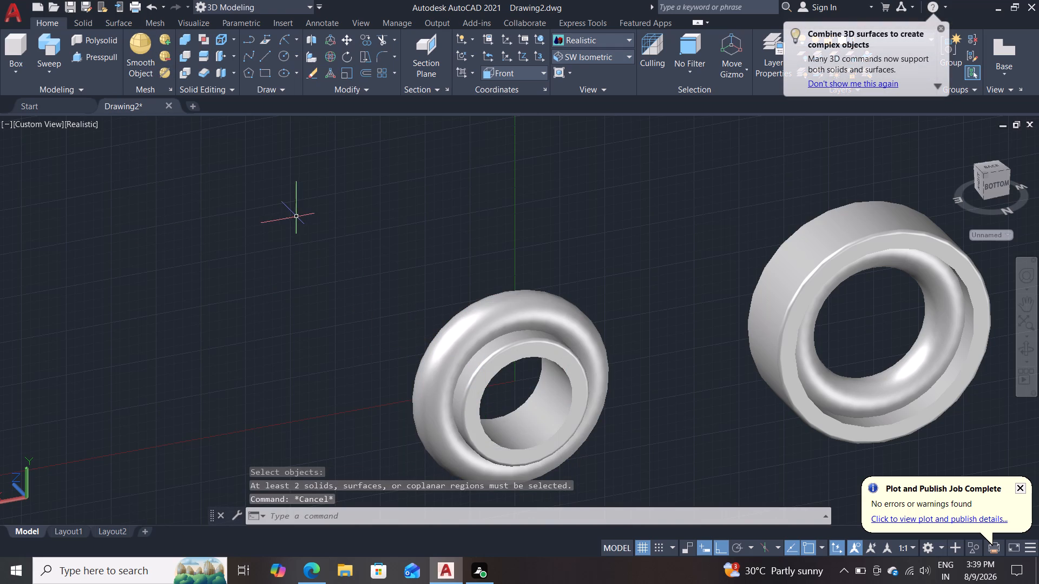
Subtract the copied torus from the inner ring to cut the ball groove around its outer surface.
click(186, 52)
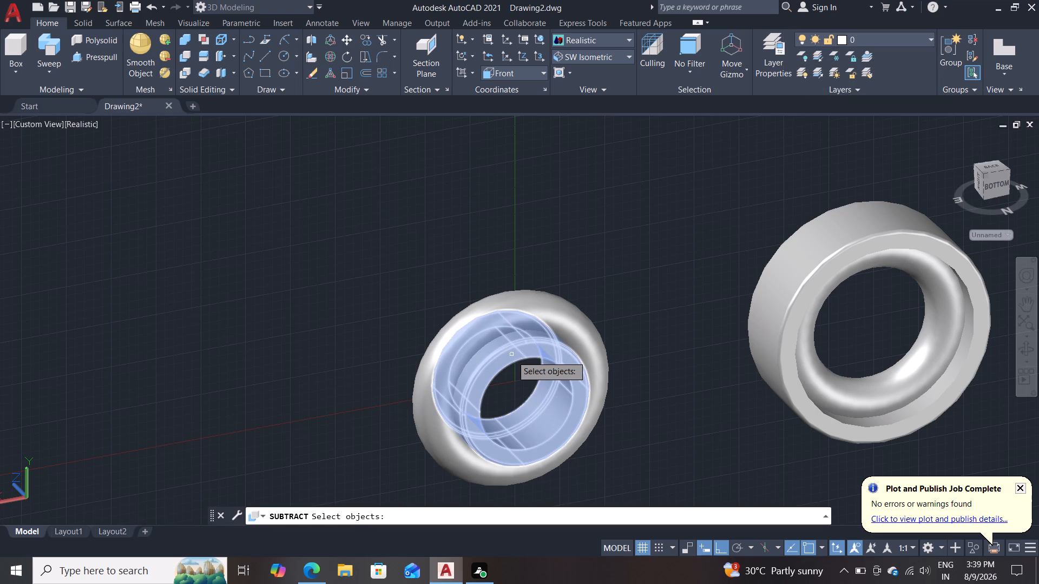
click(512, 356)
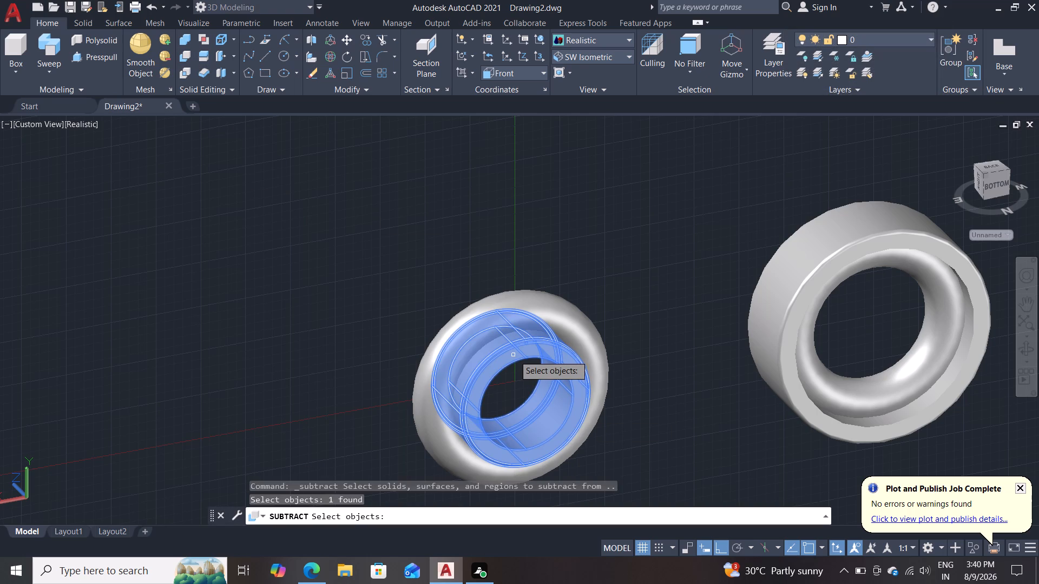
key(Return)
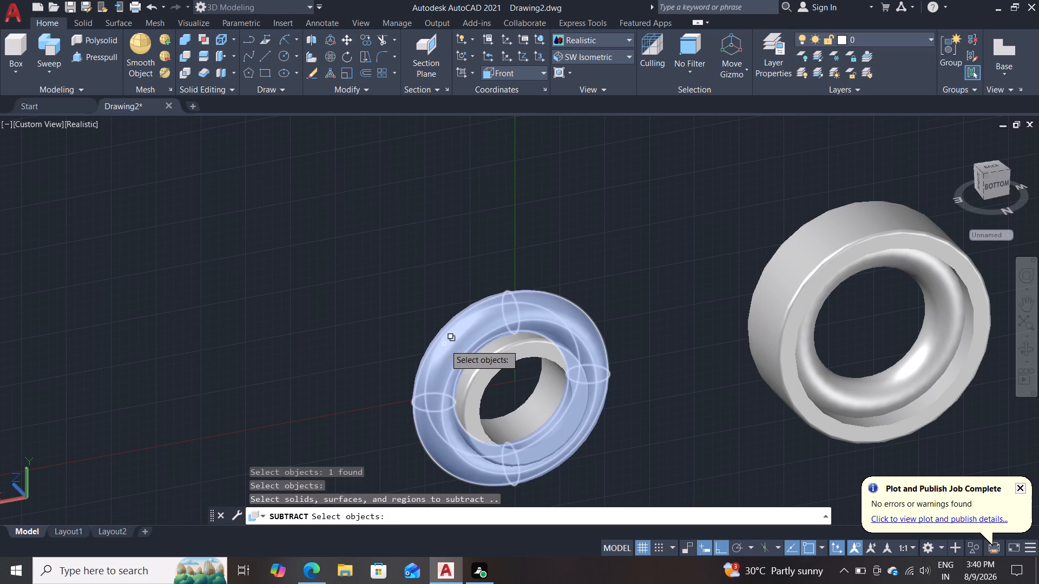
click(445, 344)
key(Return)
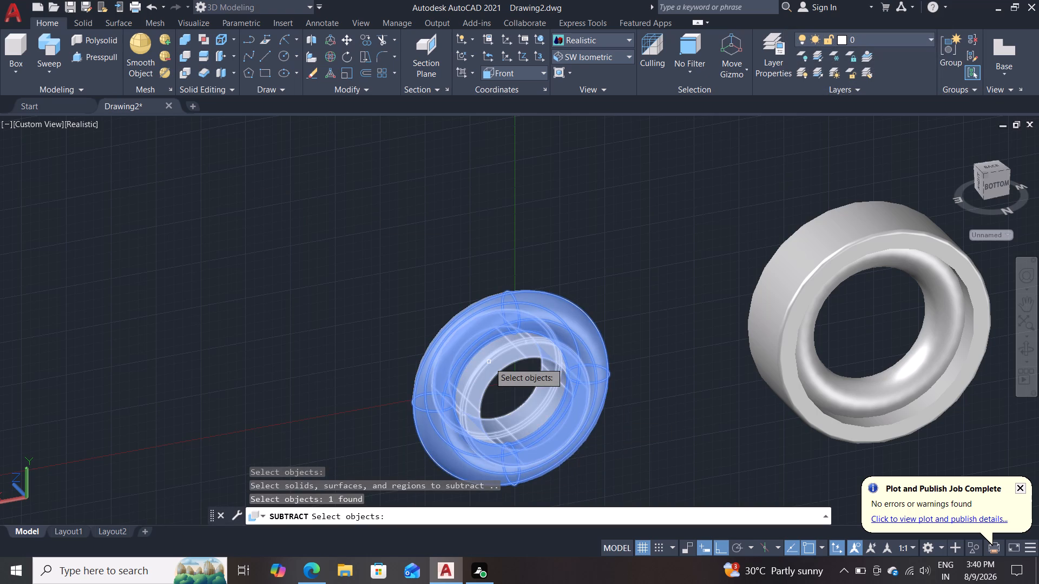
key(Return)
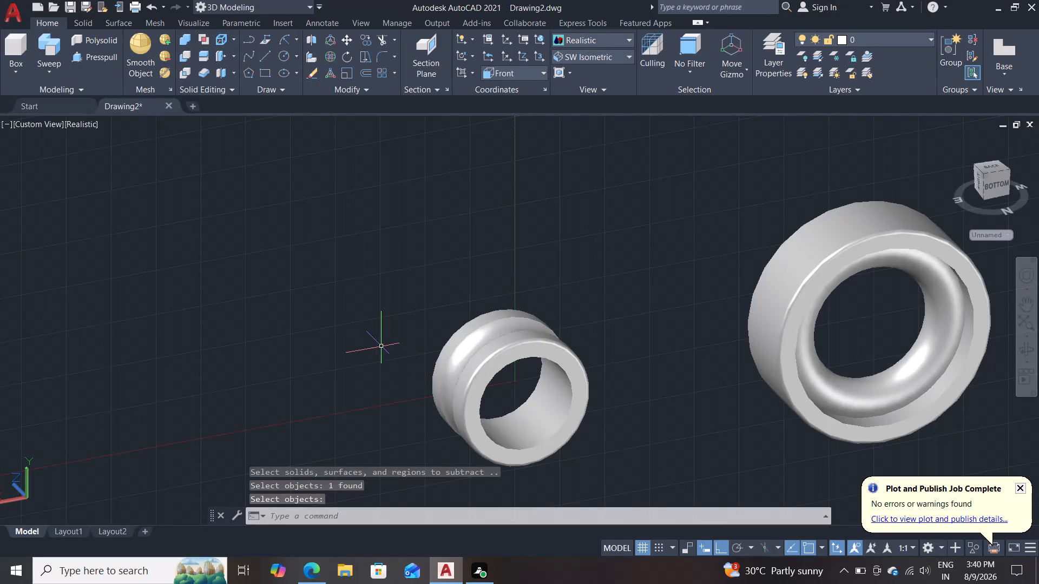
Subtract the remaining torus from the outer ring to cut the ball groove around its inner surface.
shift+middle_drag(378, 347, 491, 325)
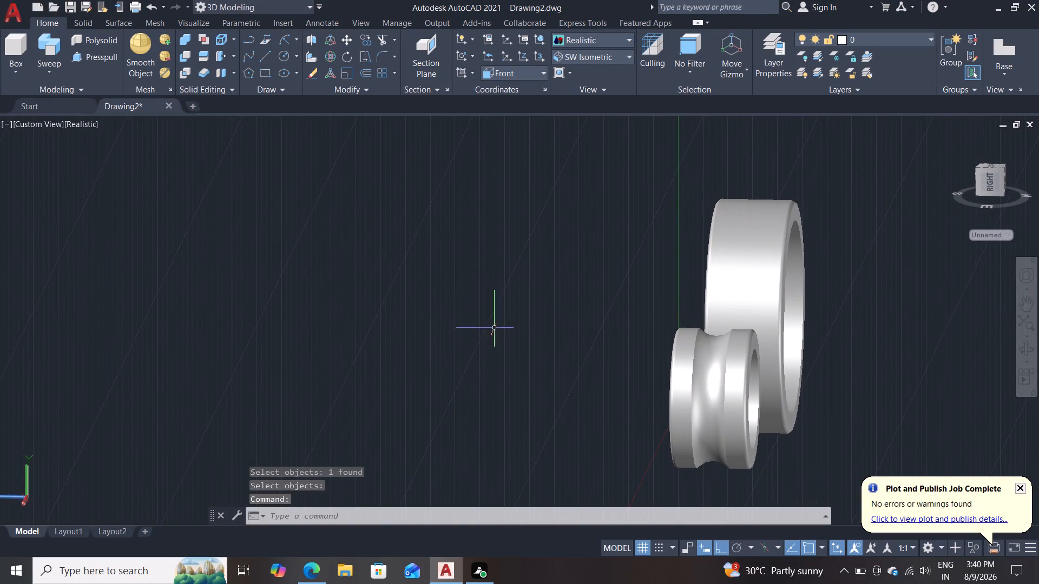
scroll(495, 328, down, 1)
scroll(497, 333, up, 2)
shift+middle_drag(498, 339, 397, 347)
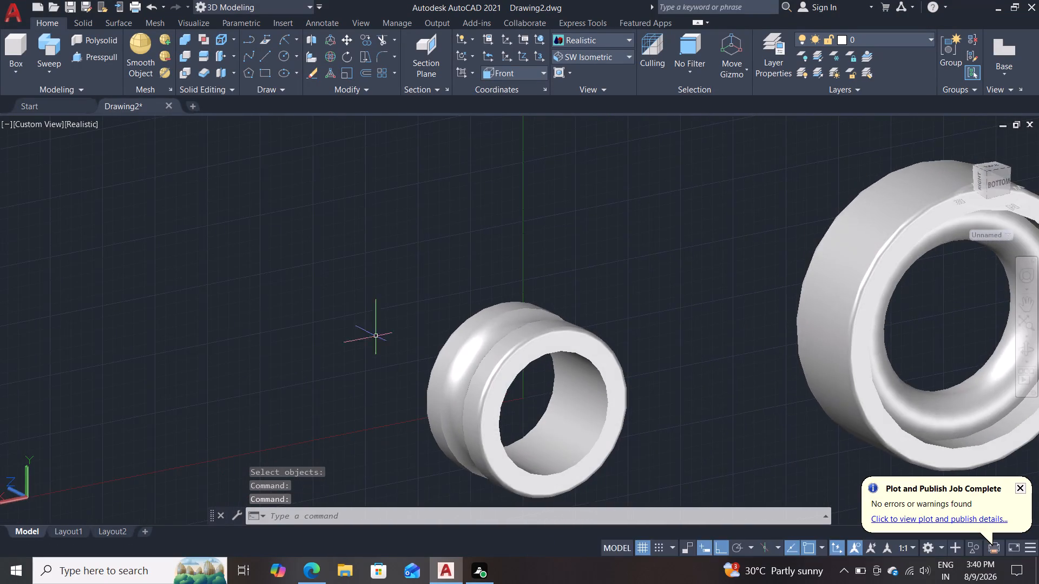
shift+middle_drag(365, 329, 337, 313)
shift+middle_drag(385, 323, 331, 313)
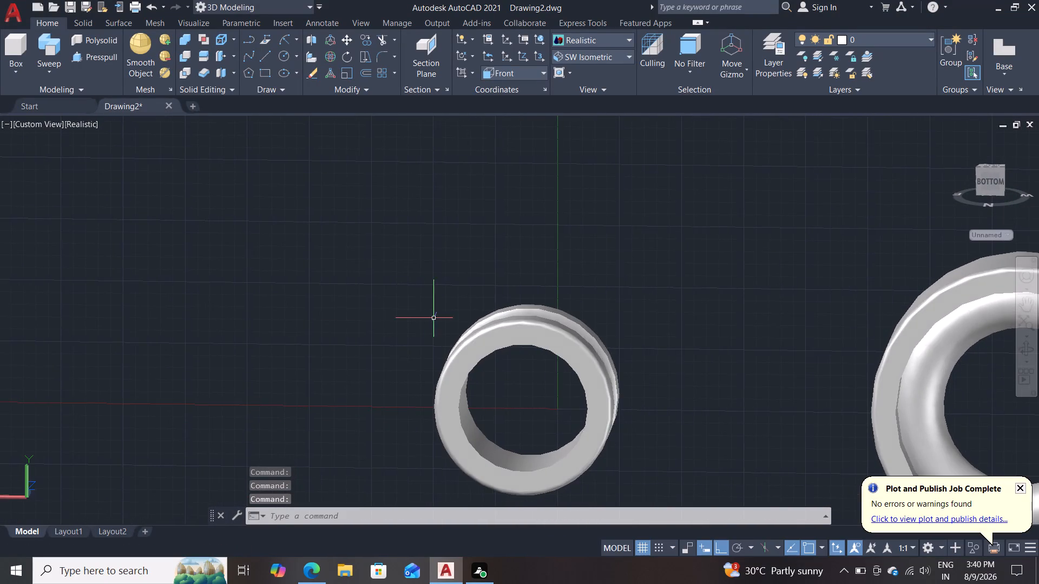
scroll(434, 318, down, 1)
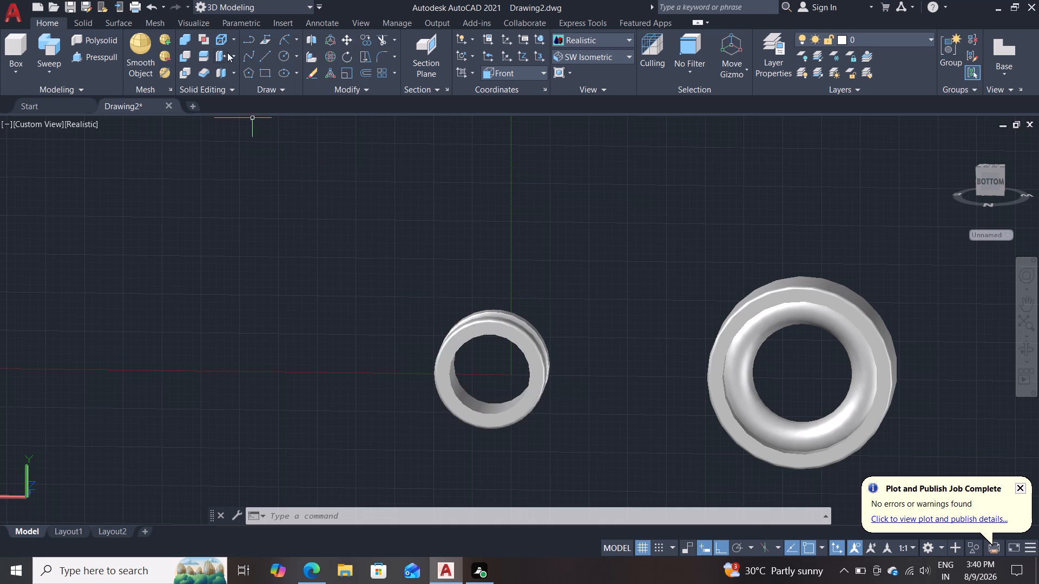
click(184, 52)
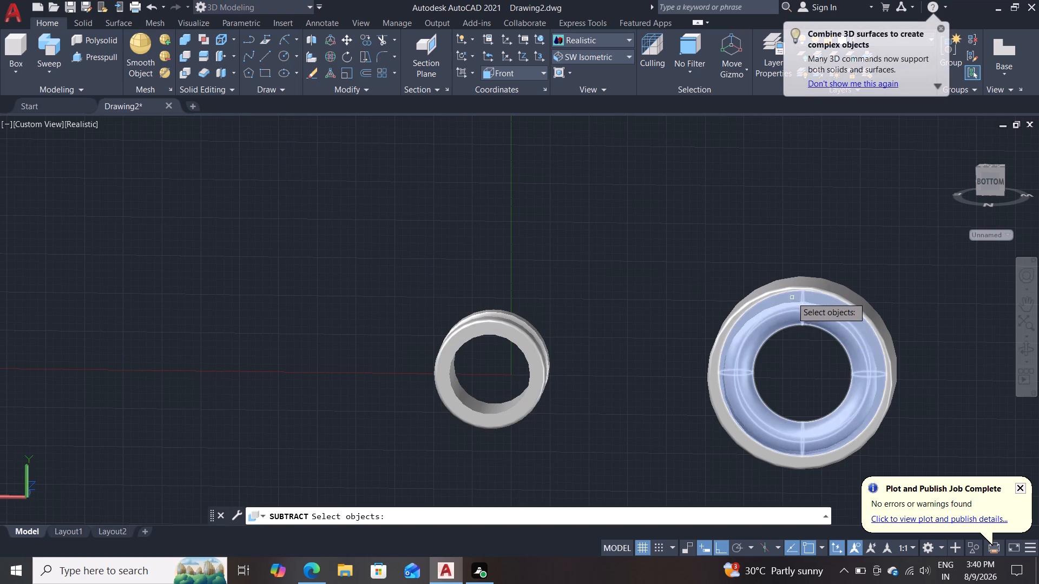
click(791, 294)
key(Return)
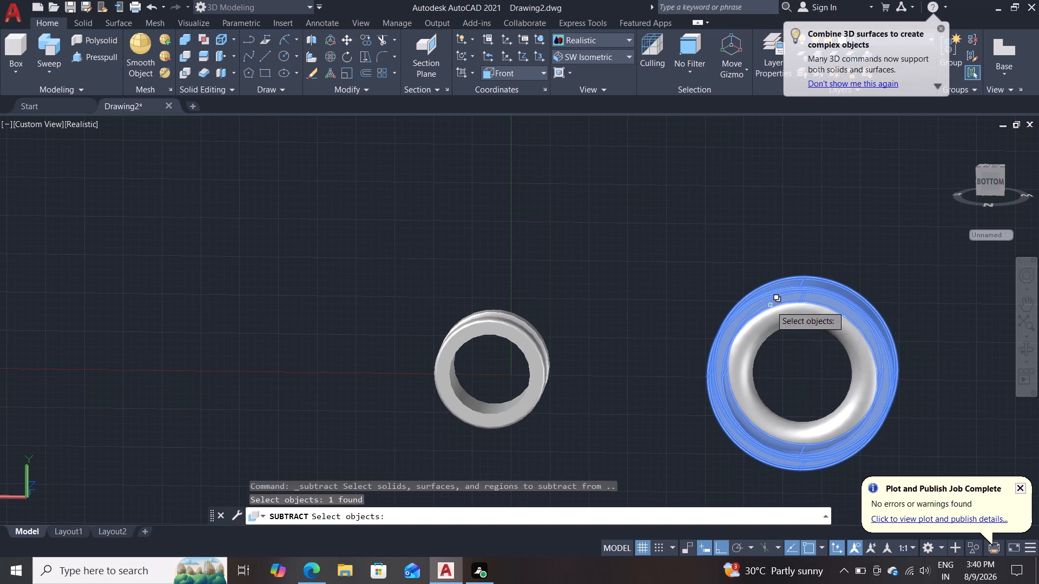
key(Return)
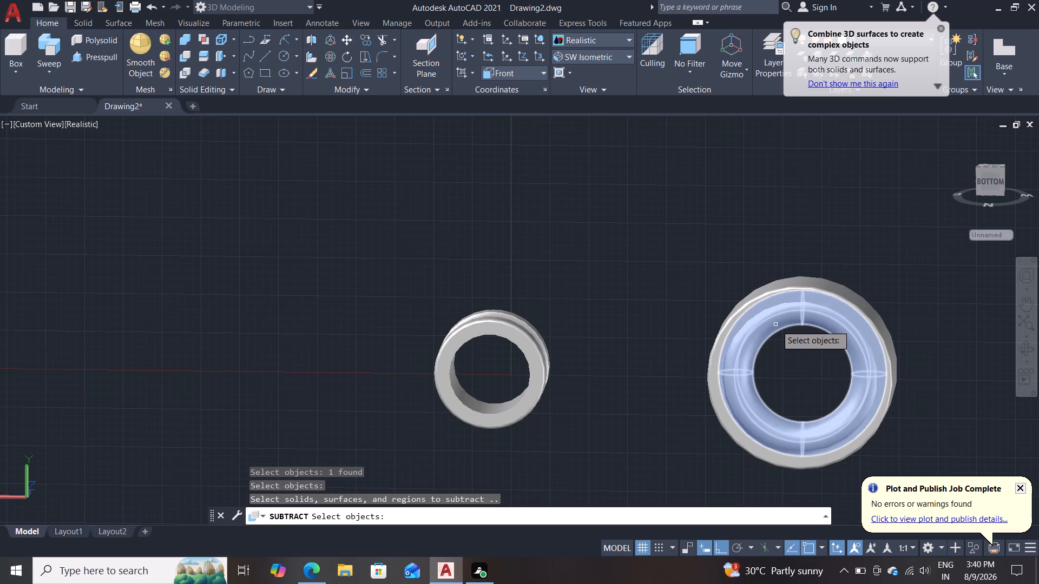
click(776, 325)
key(Return)
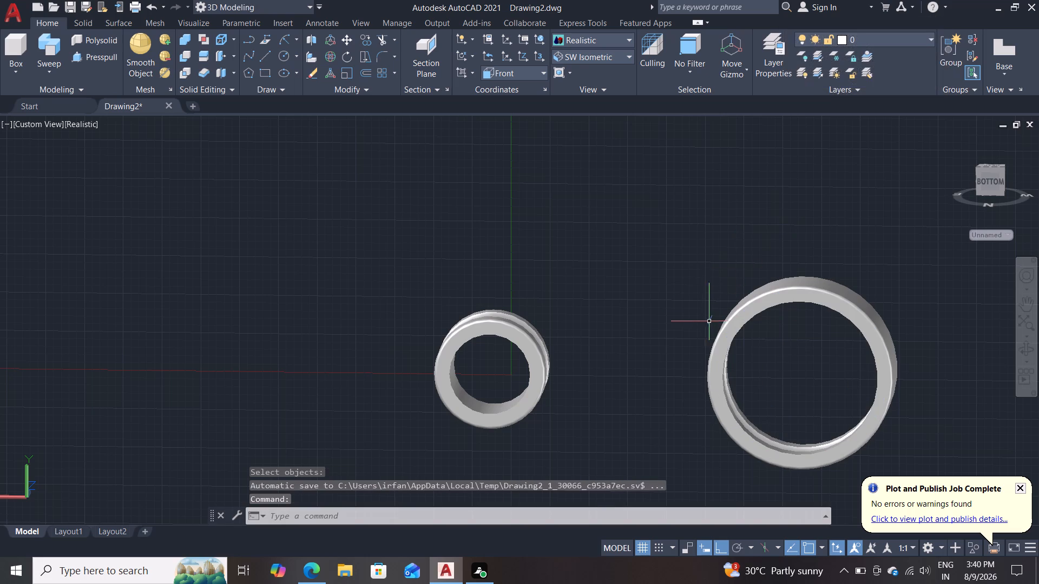
Move the grooved outer ring from its centre 100 units in the positive X direction, back around the inner ring.
shift+middle_drag(667, 382, 831, 361)
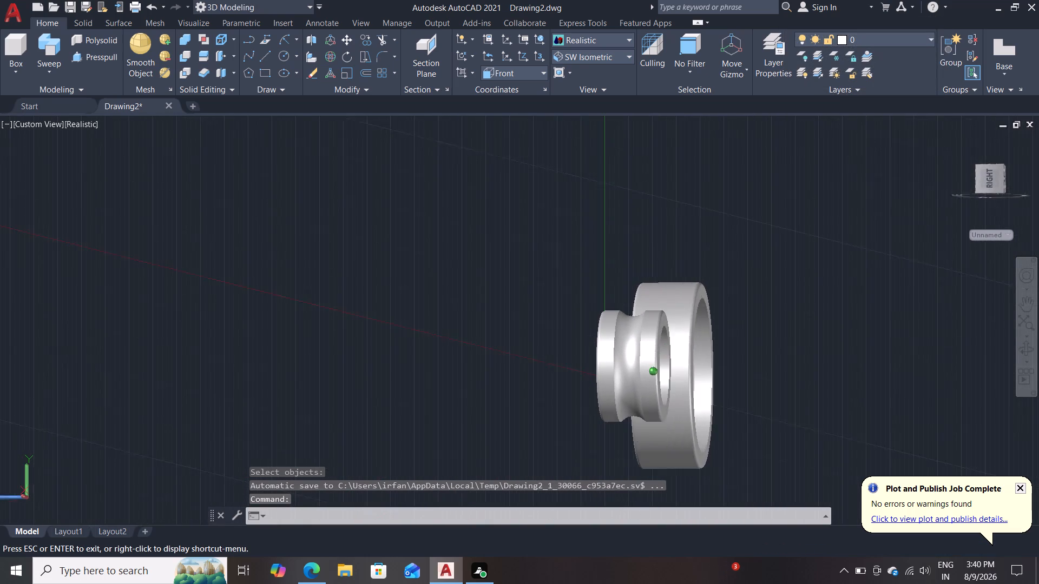
shift+middle_drag(831, 361, 602, 396)
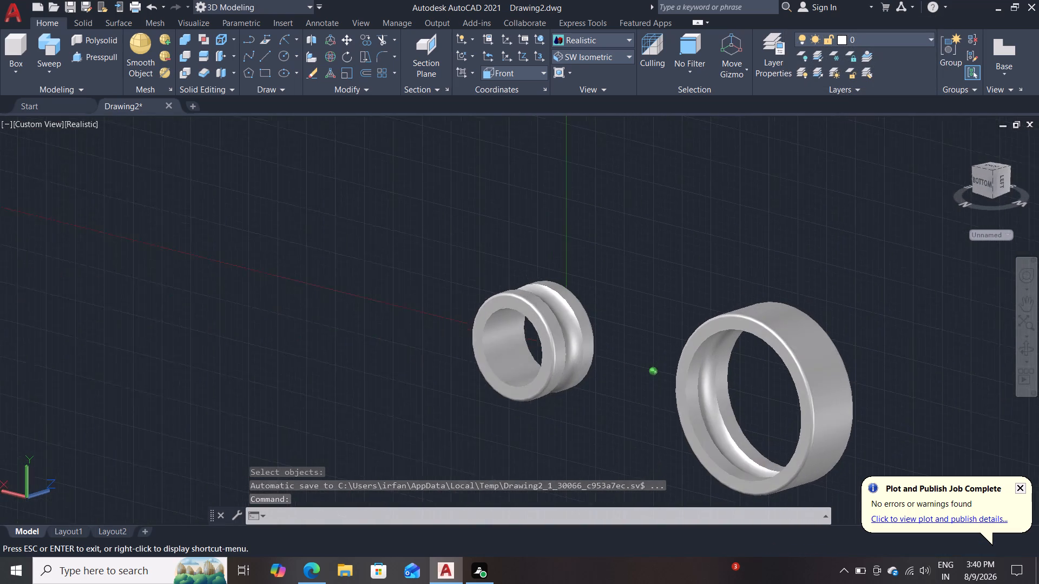
shift+middle_drag(602, 396, 726, 364)
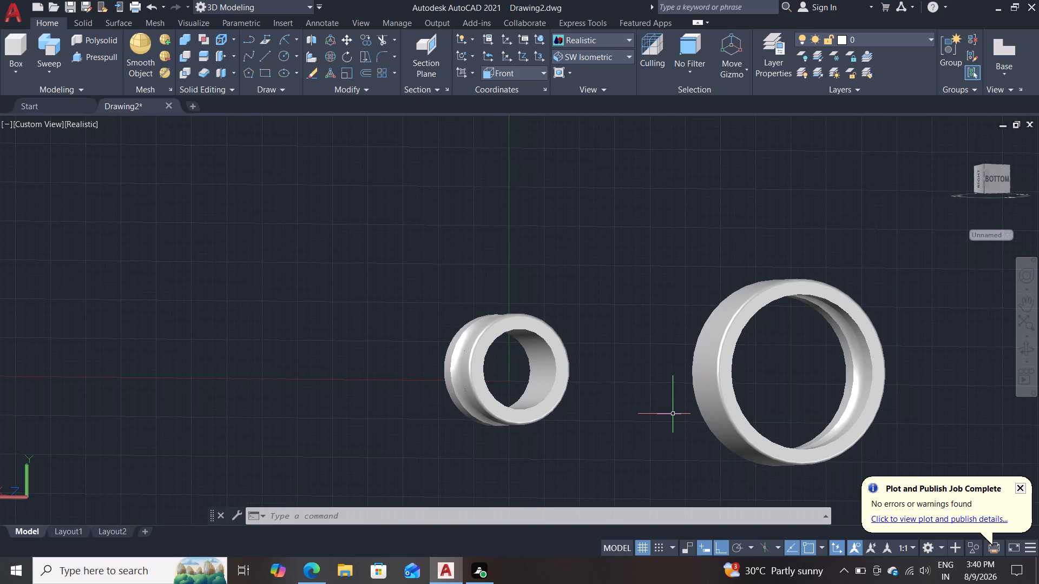
key(m)
key(Return)
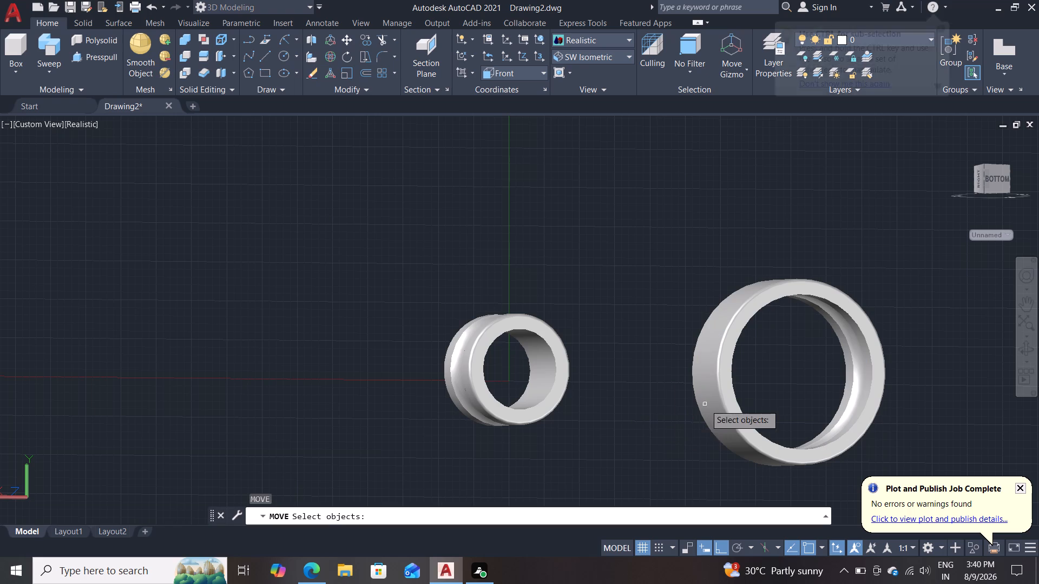
click(722, 384)
shift+middle_drag(581, 439, 532, 446)
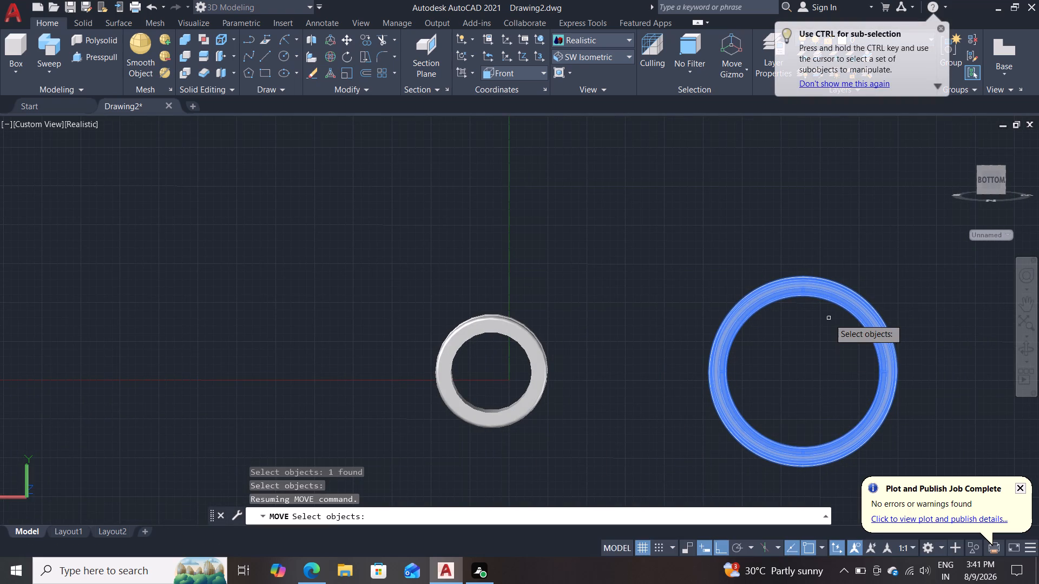
key(Return)
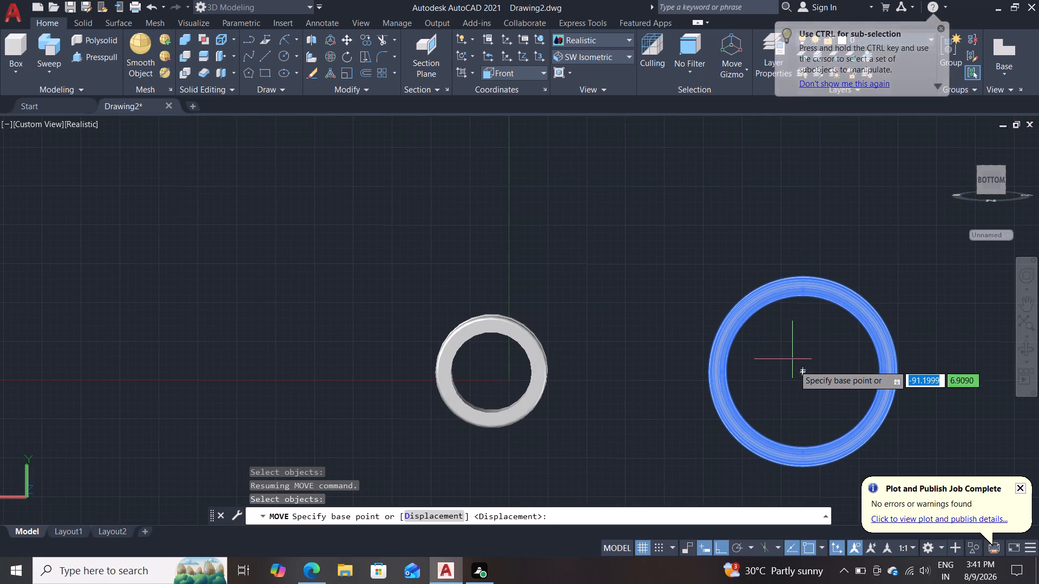
click(801, 371)
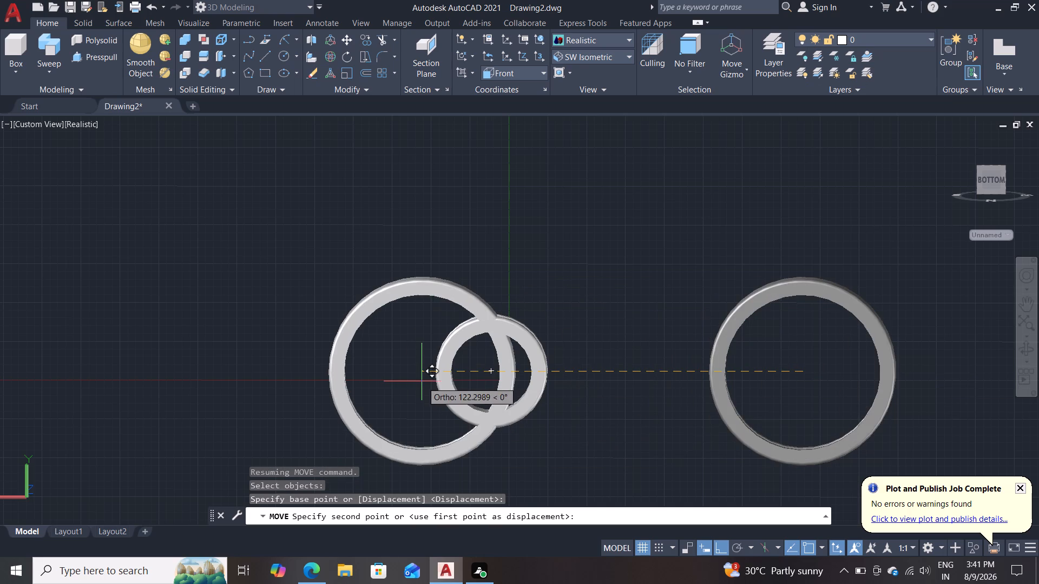
text(100)
key(Return)
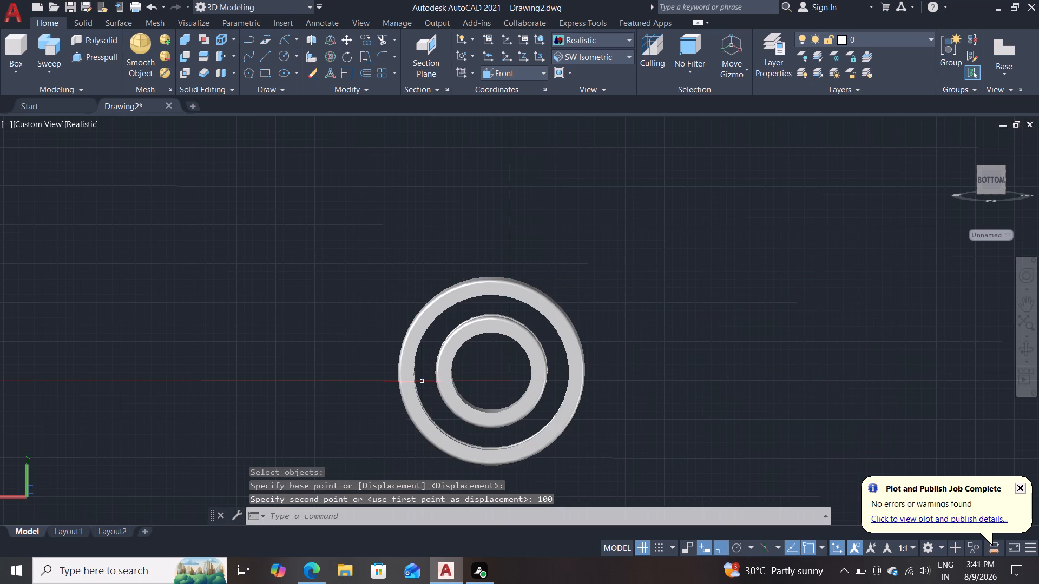
key(Escape)
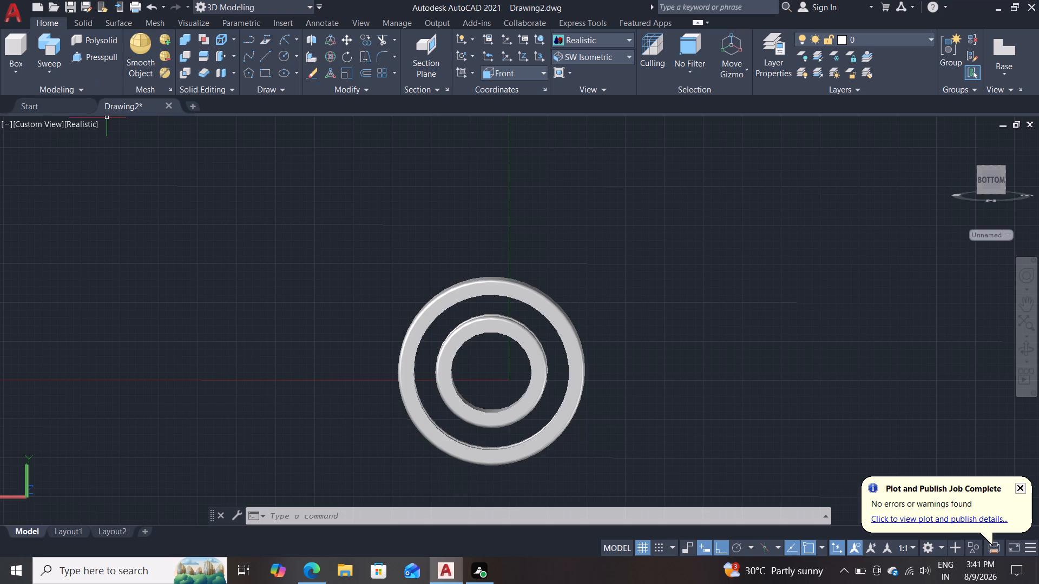
Switch the visual style of the model to 2D Wireframe.
click(75, 125)
click(119, 160)
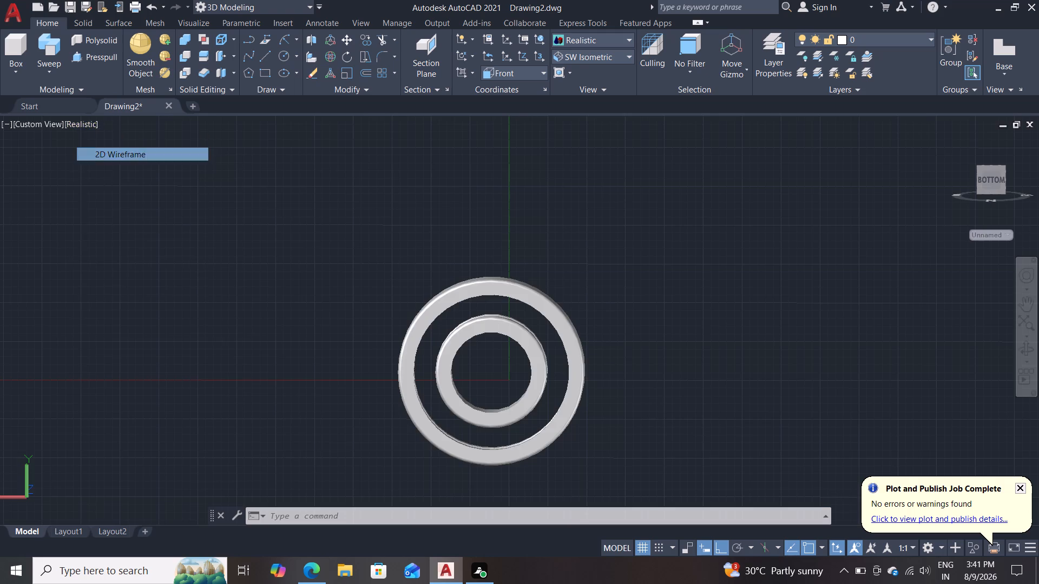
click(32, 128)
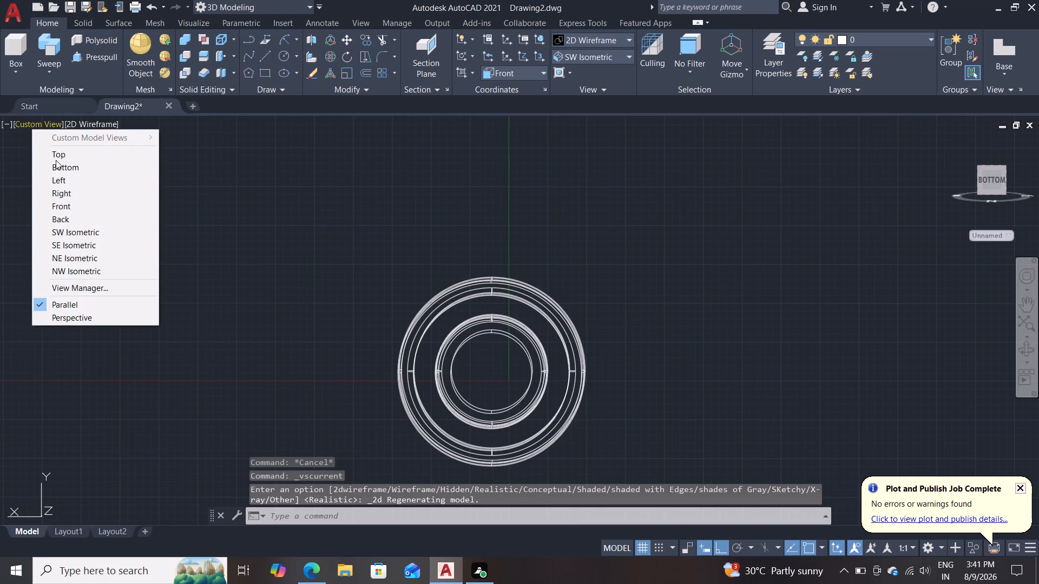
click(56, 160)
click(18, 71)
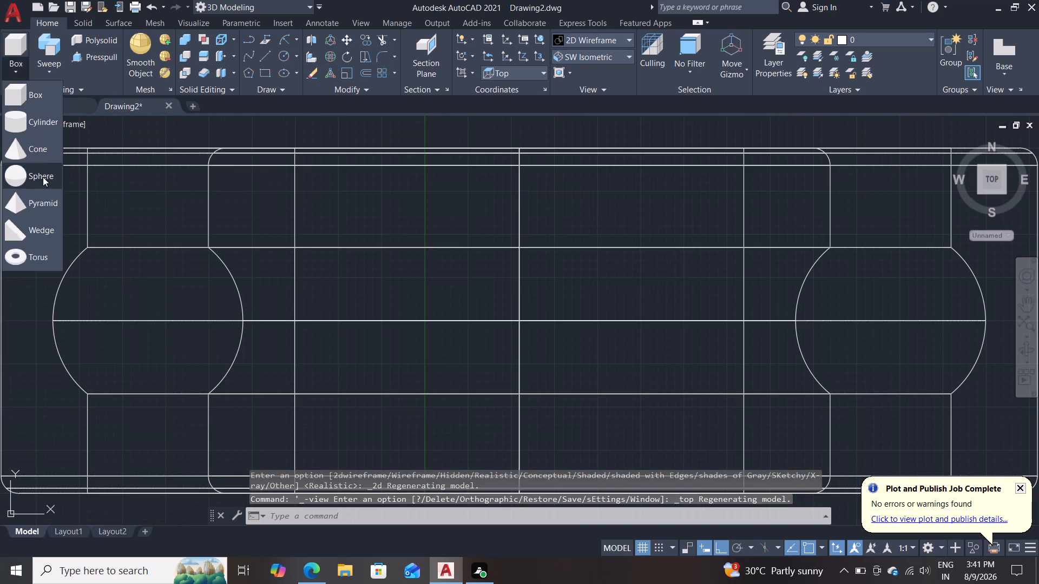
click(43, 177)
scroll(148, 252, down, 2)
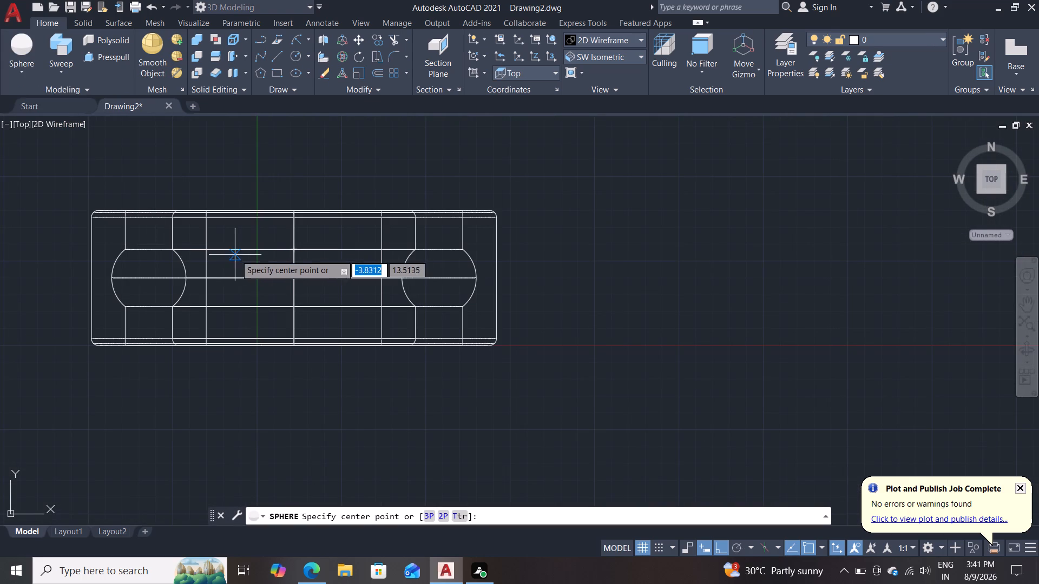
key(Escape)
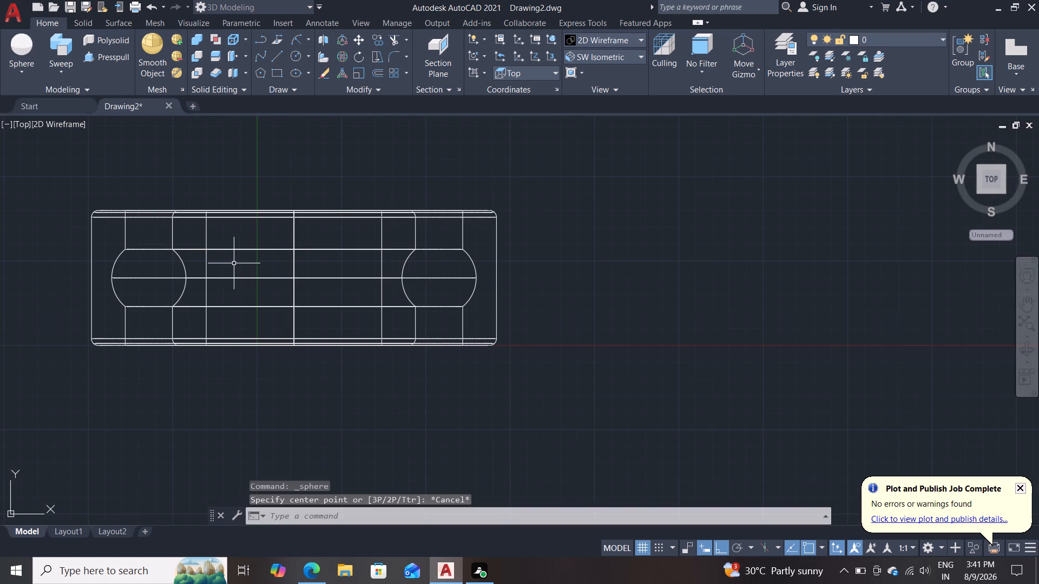
In the front view, create a sphere of radius 5.5 at the common centre of the two rings.
click(21, 132)
click(22, 123)
click(22, 123)
click(22, 123)
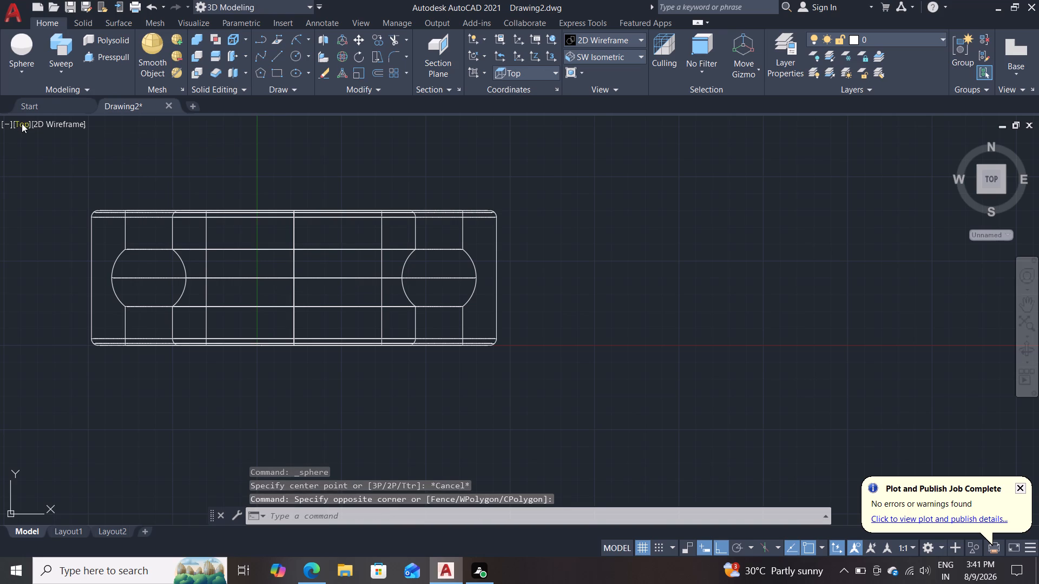
click(62, 205)
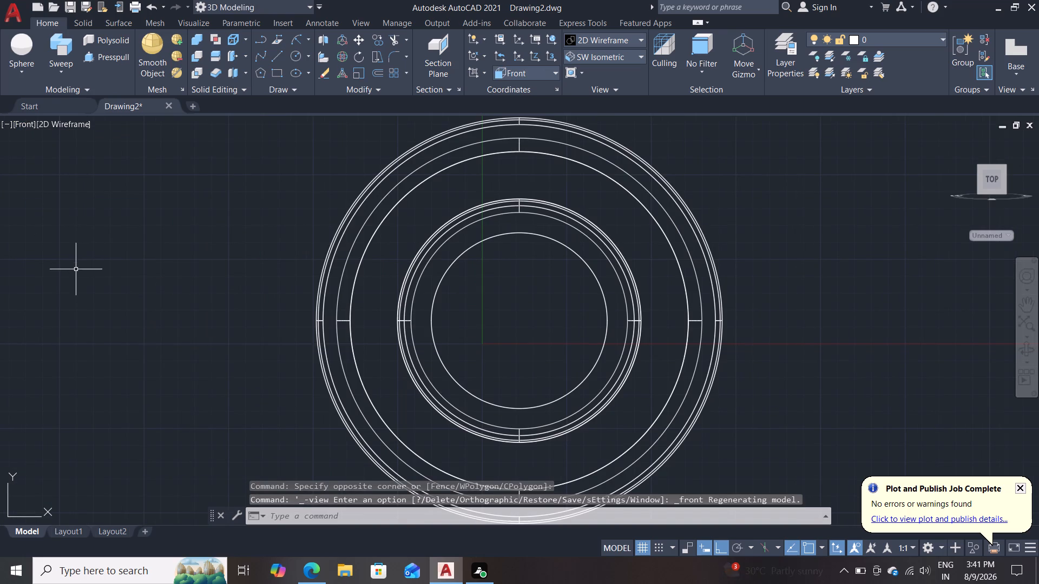
click(21, 51)
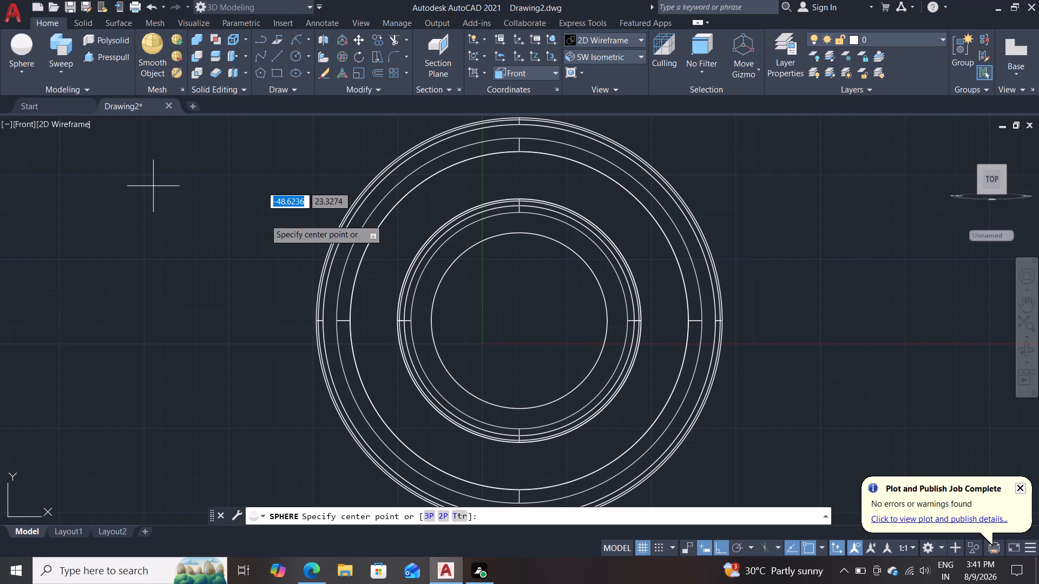
click(518, 321)
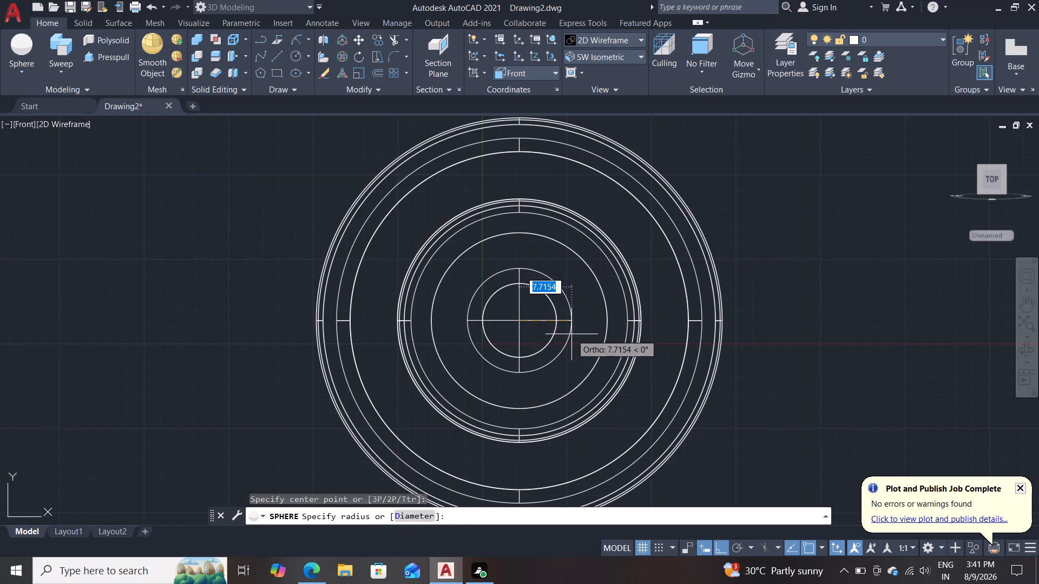
text(5.5)
key(Return)
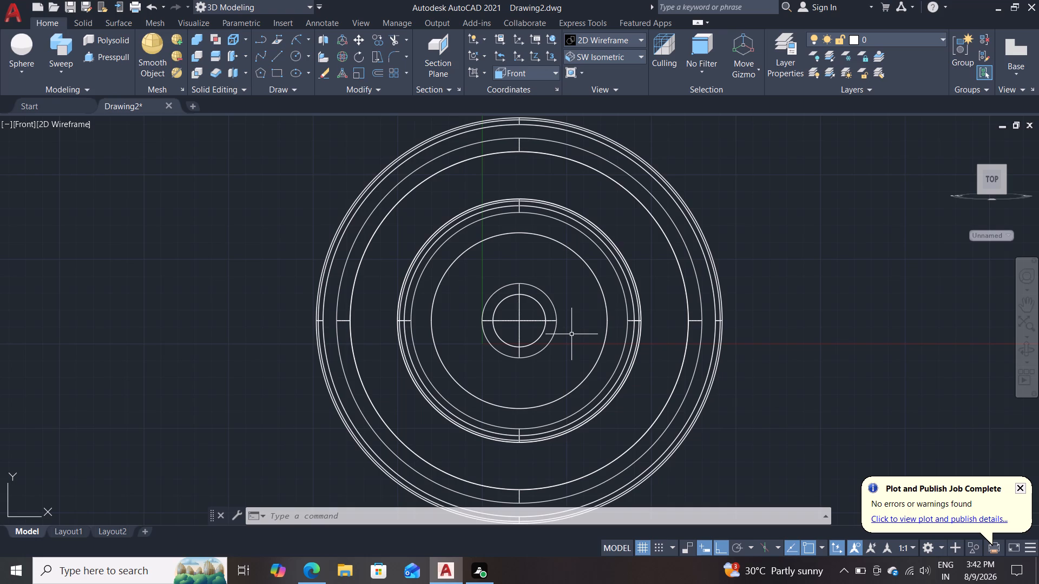
Move the sphere 21.5 units straight up from the rings' centre, into the gap between the rings.
key(m)
key(Return)
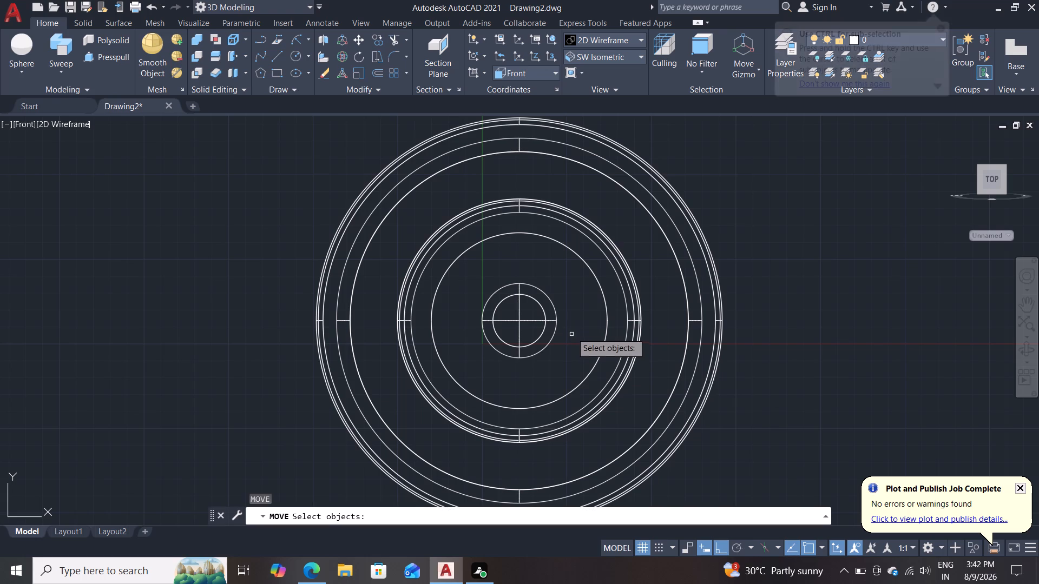
click(554, 306)
key(Return)
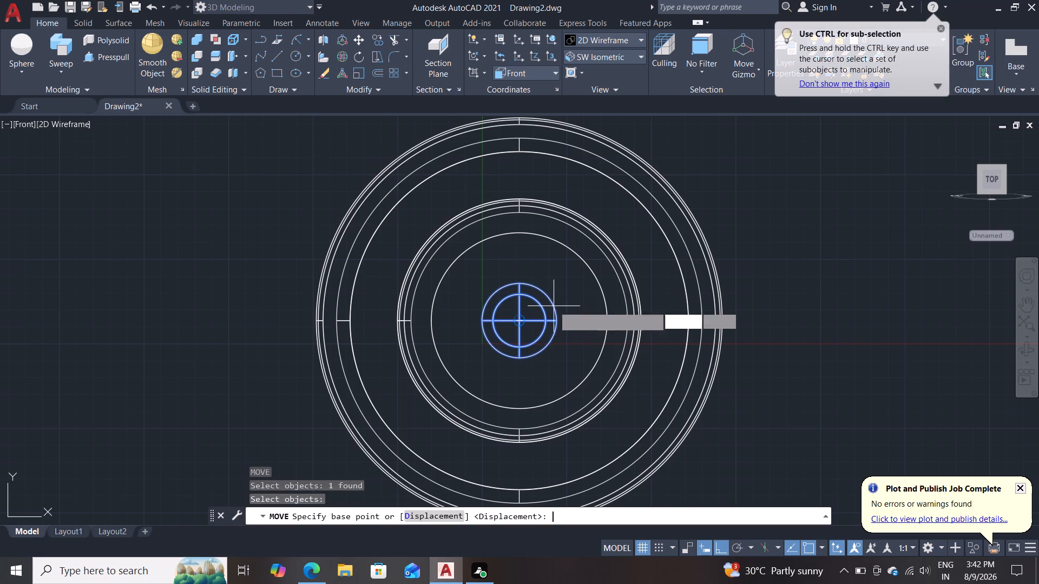
click(518, 319)
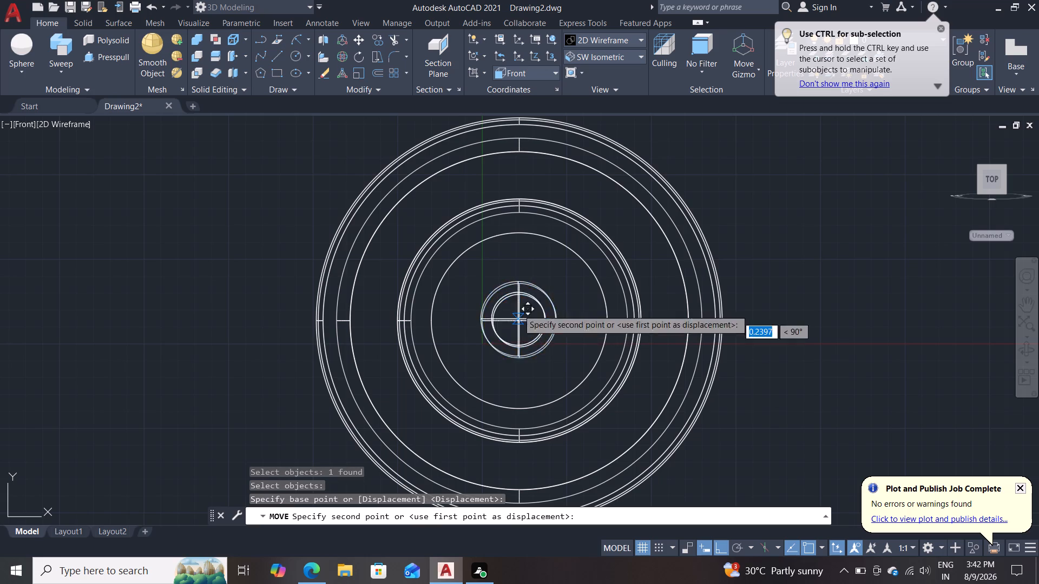
text(21.5)
key(Return)
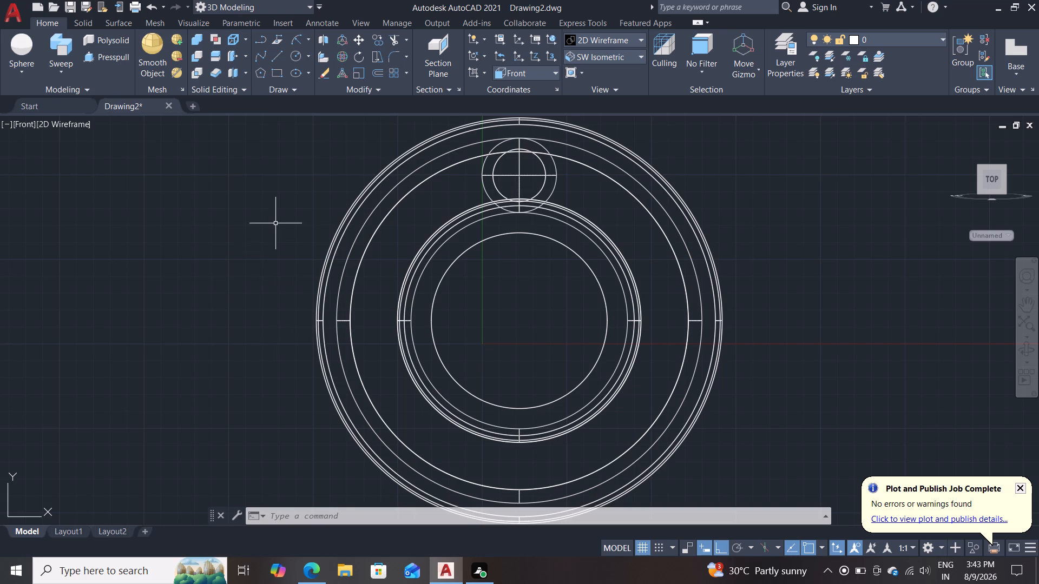
Create a non-associative polar array of the ball about the rings' centre, with 8 items filling 360 degrees.
click(404, 76)
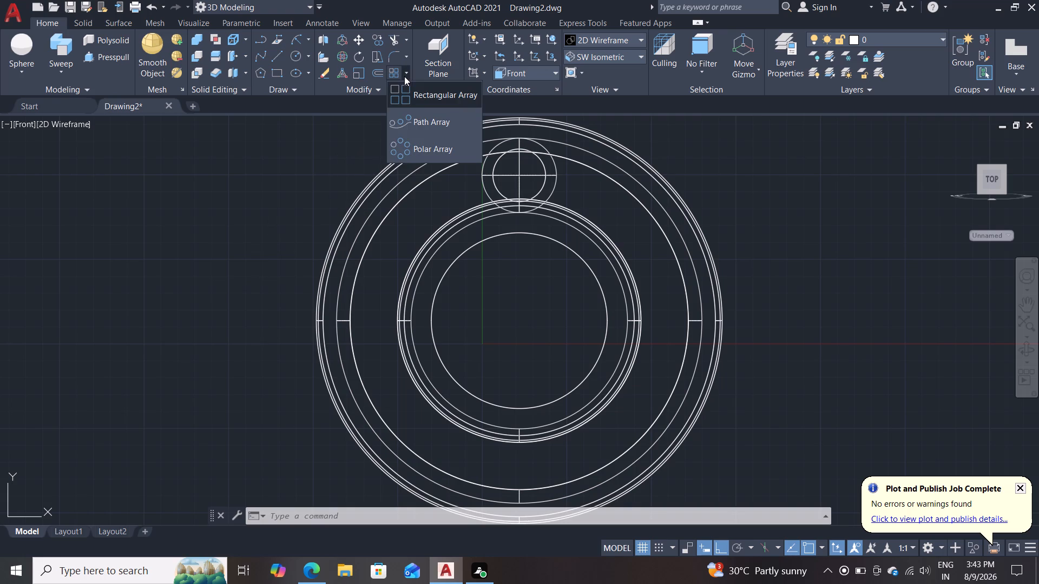
click(409, 150)
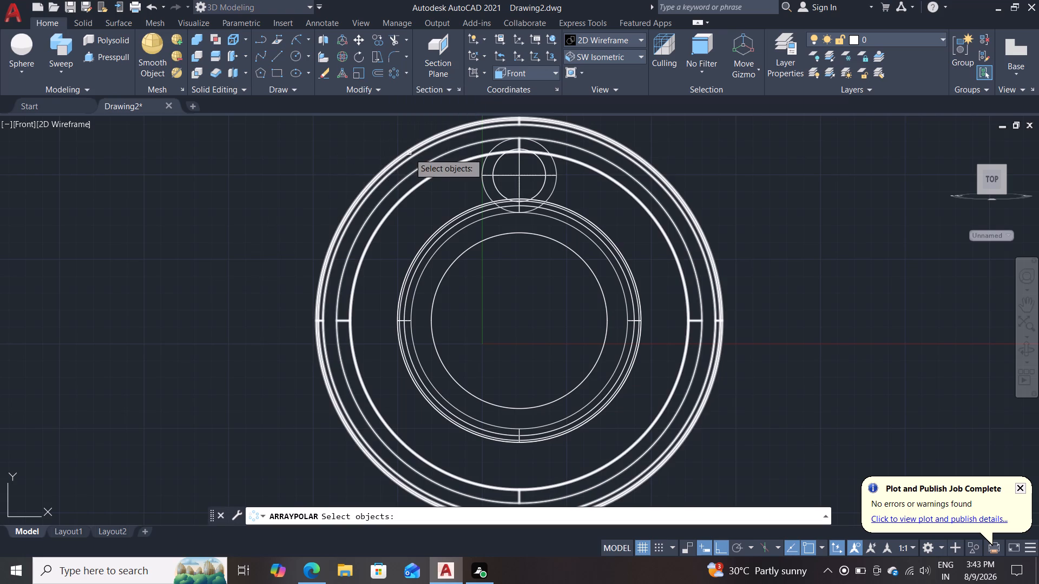
click(555, 178)
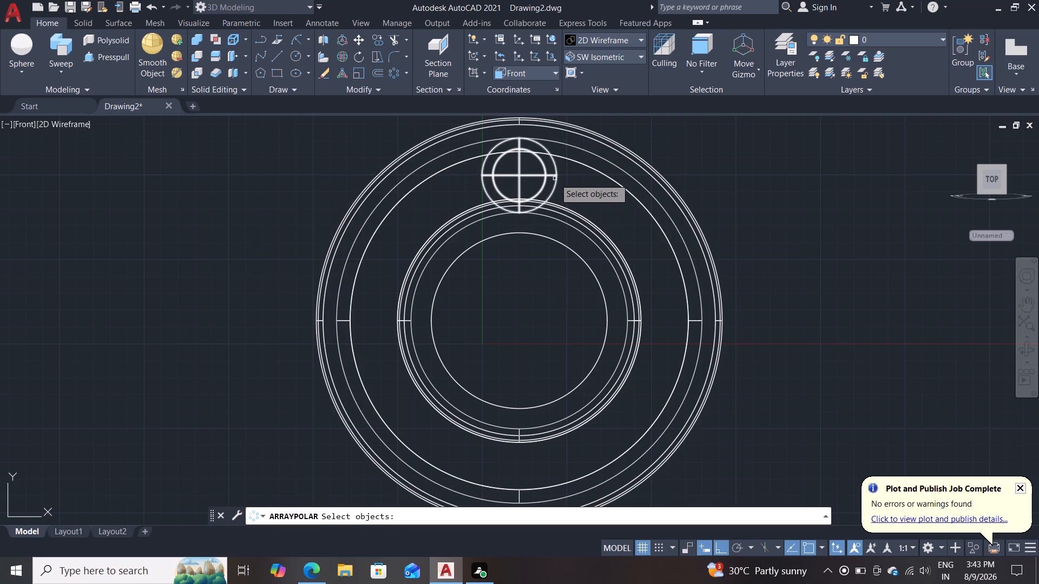
key(Return)
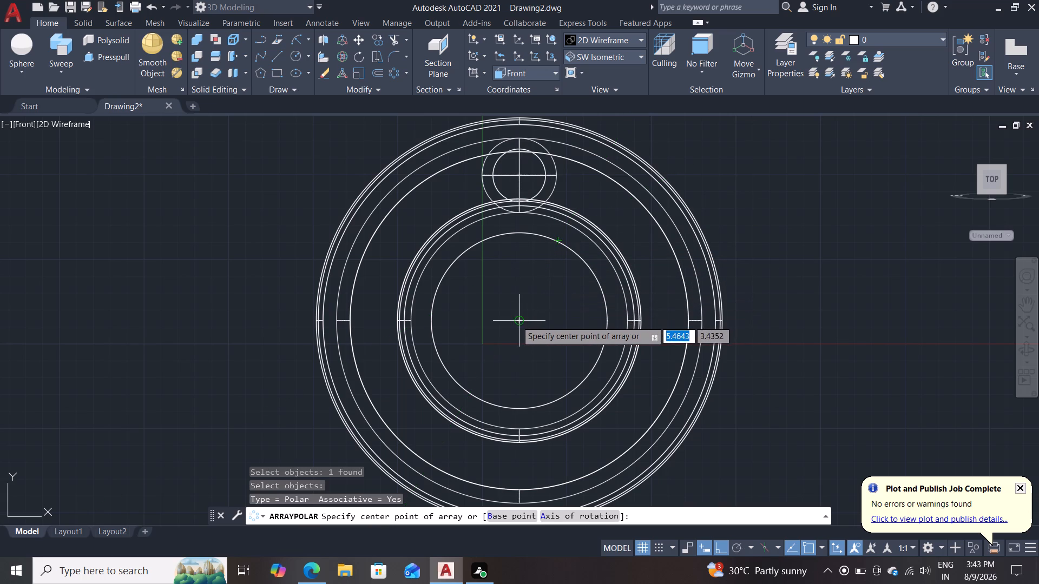
click(516, 321)
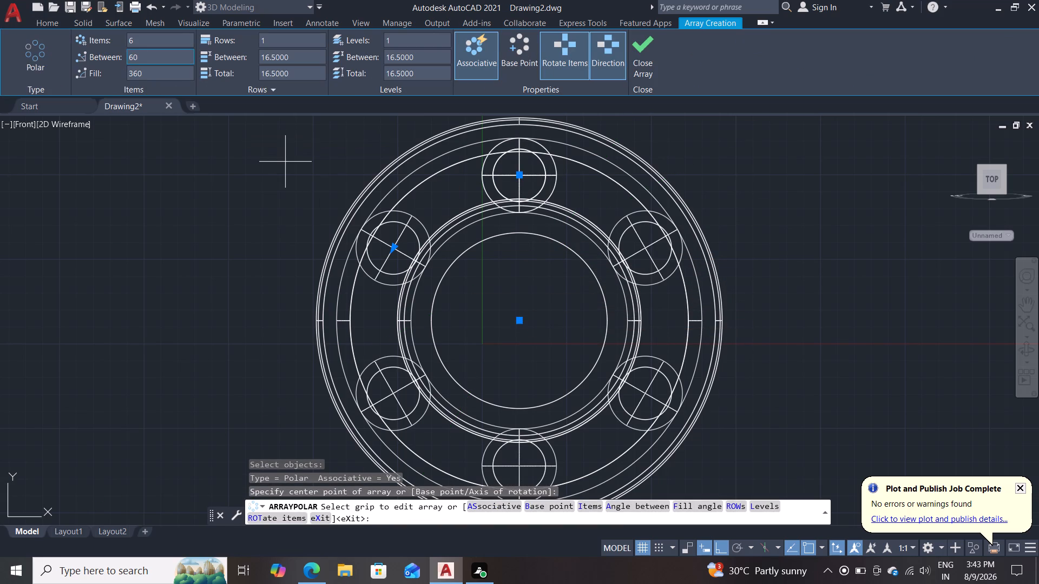
drag(151, 39, 103, 21)
text(10)
key(Return)
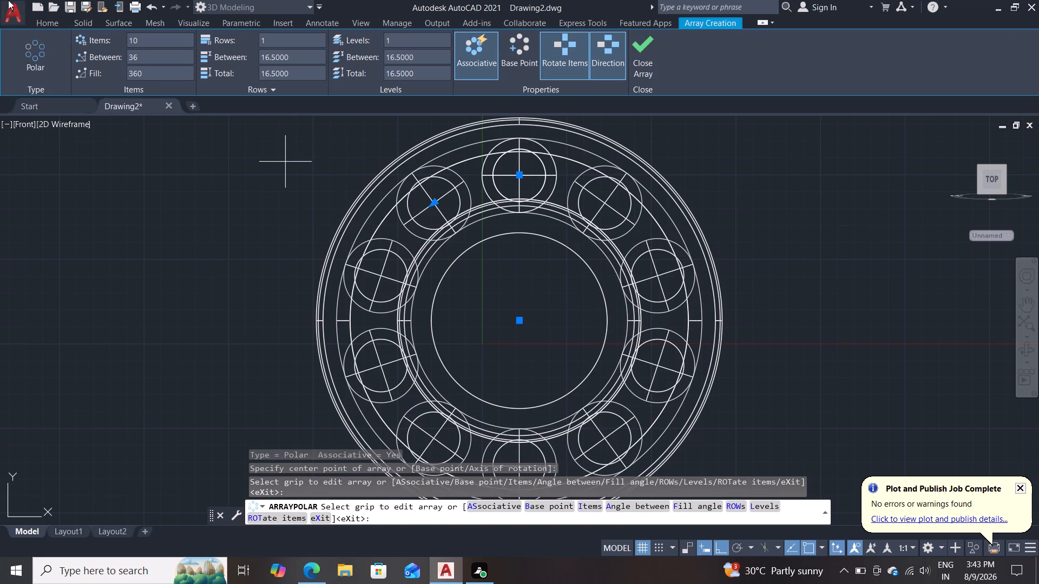
drag(142, 37, 103, 44)
key(8)
key(Return)
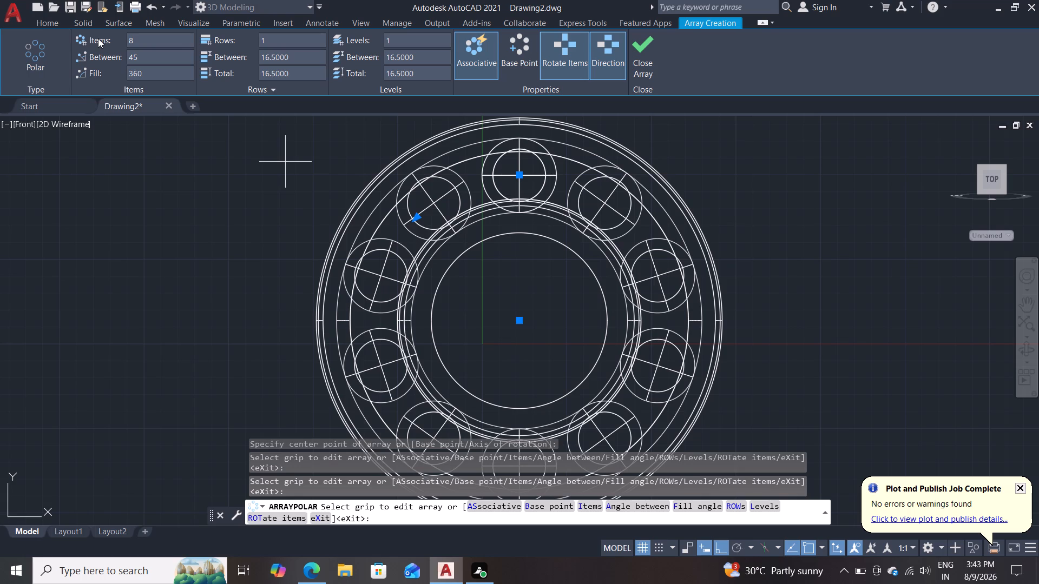
click(98, 38)
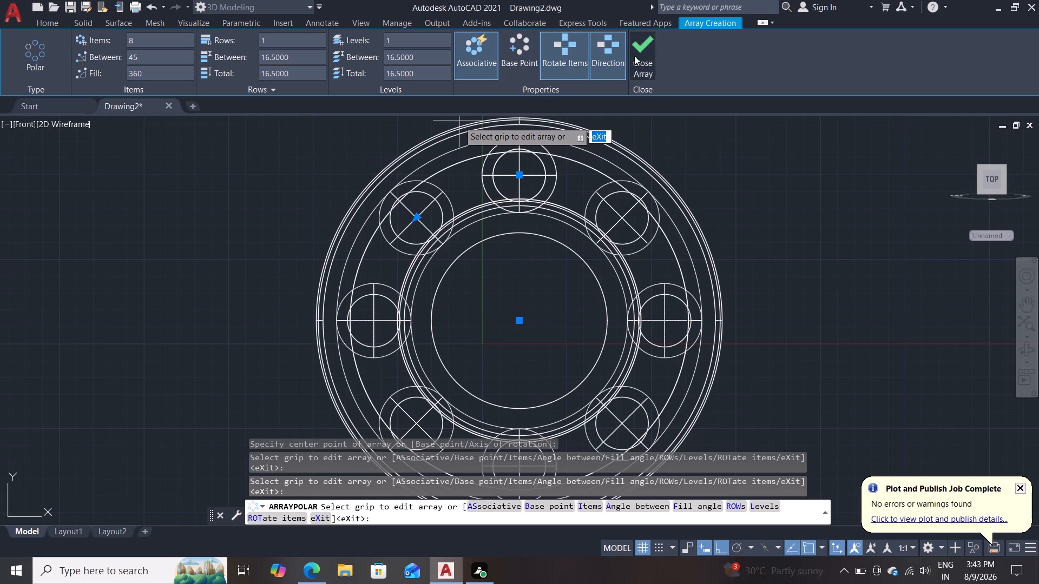
click(477, 58)
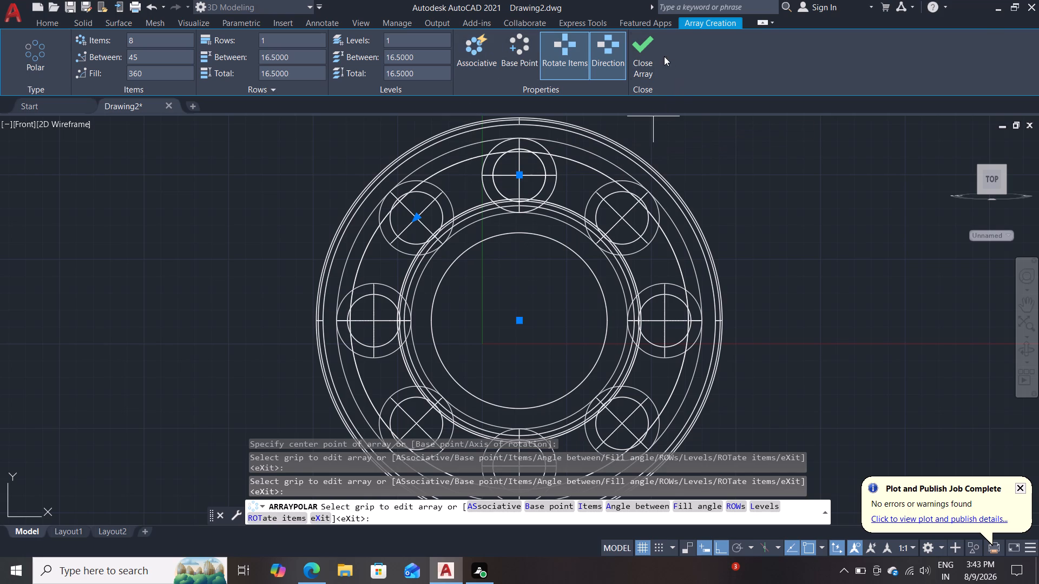
click(644, 54)
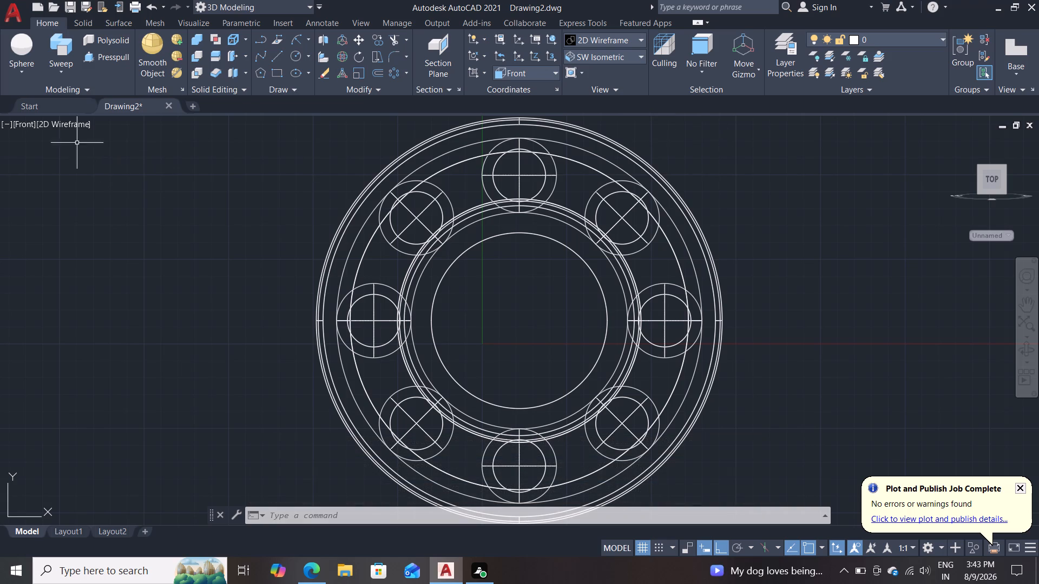
Display the bearing in the Shades of Gray style and examine from both sides how the balls sit between the rings.
click(69, 127)
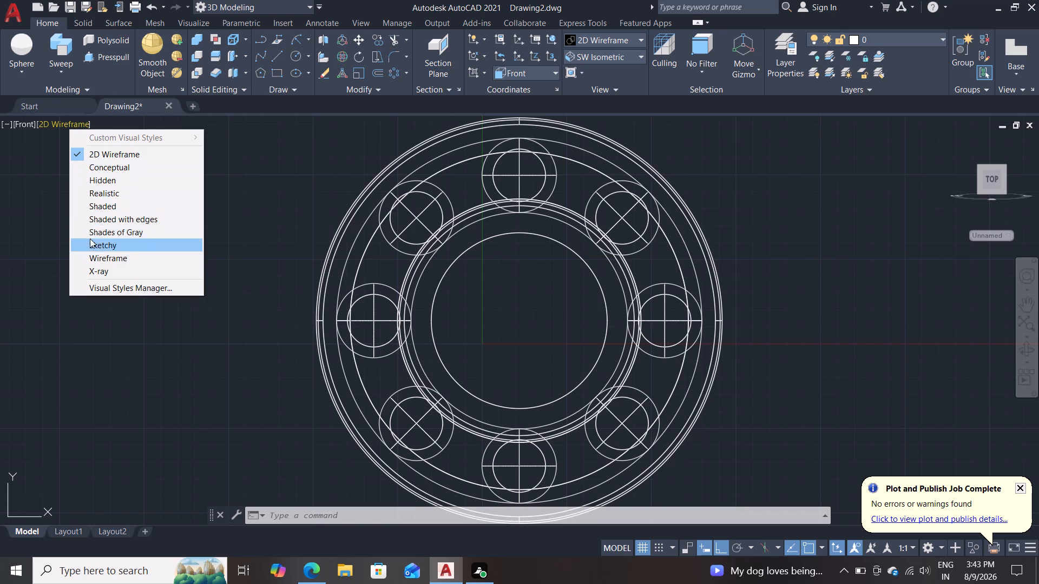
click(110, 237)
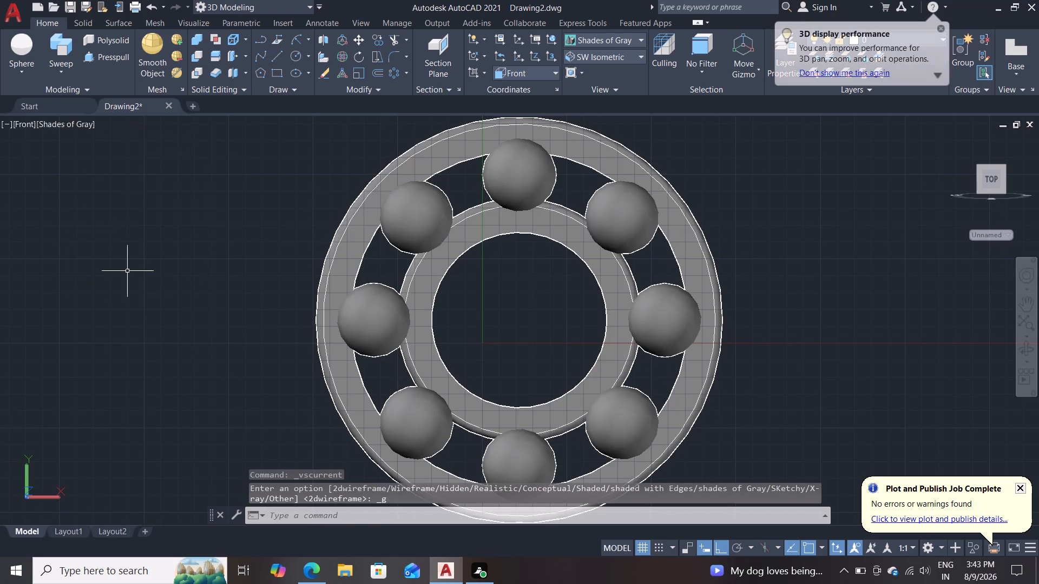
shift+middle_drag(121, 262, 361, 314)
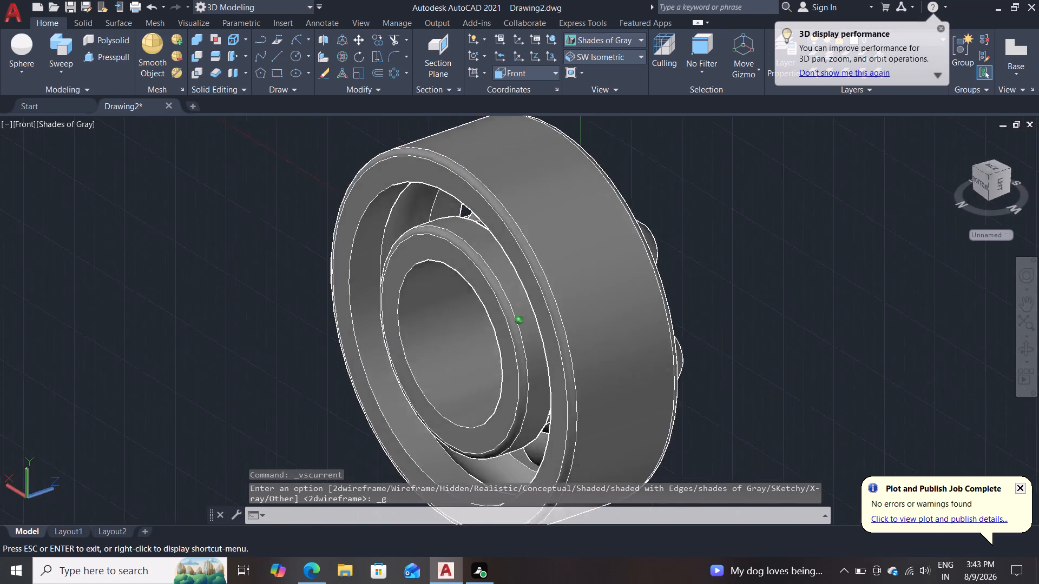
shift+middle_drag(361, 314, 169, 297)
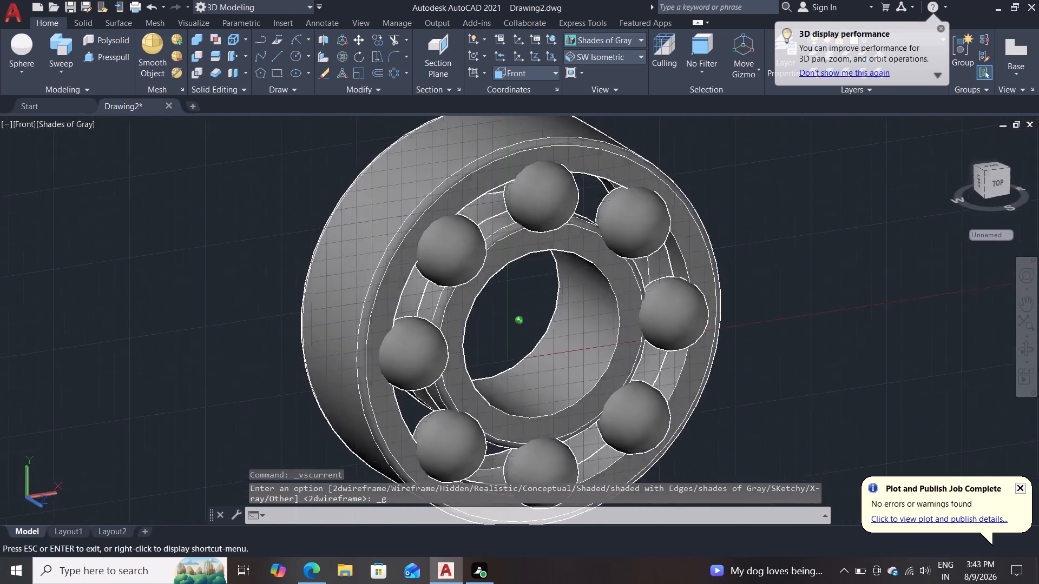
shift+middle_drag(169, 297, 137, 320)
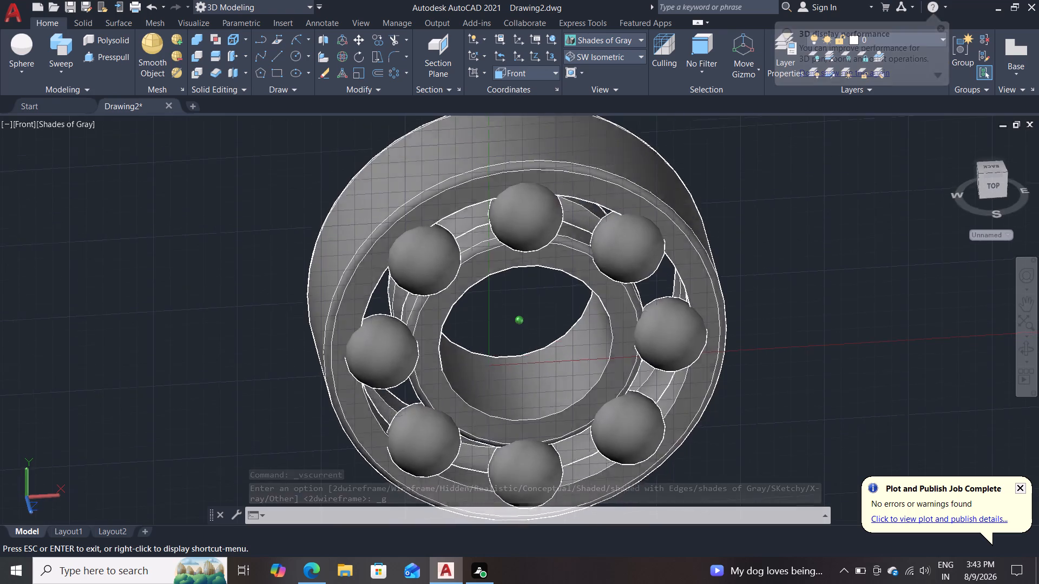
shift+middle_drag(137, 320, 340, 307)
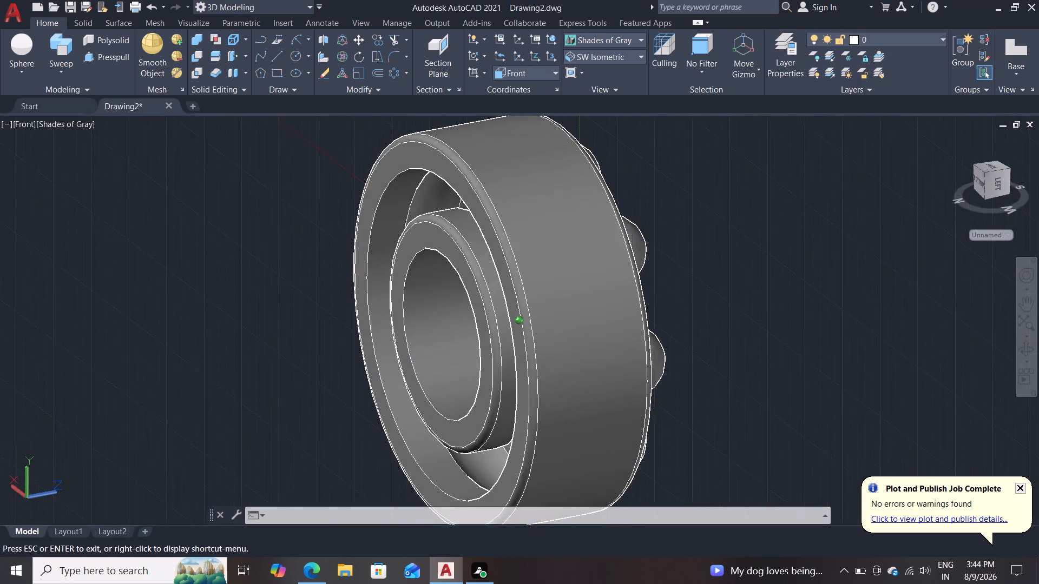
shift+middle_drag(340, 307, 172, 297)
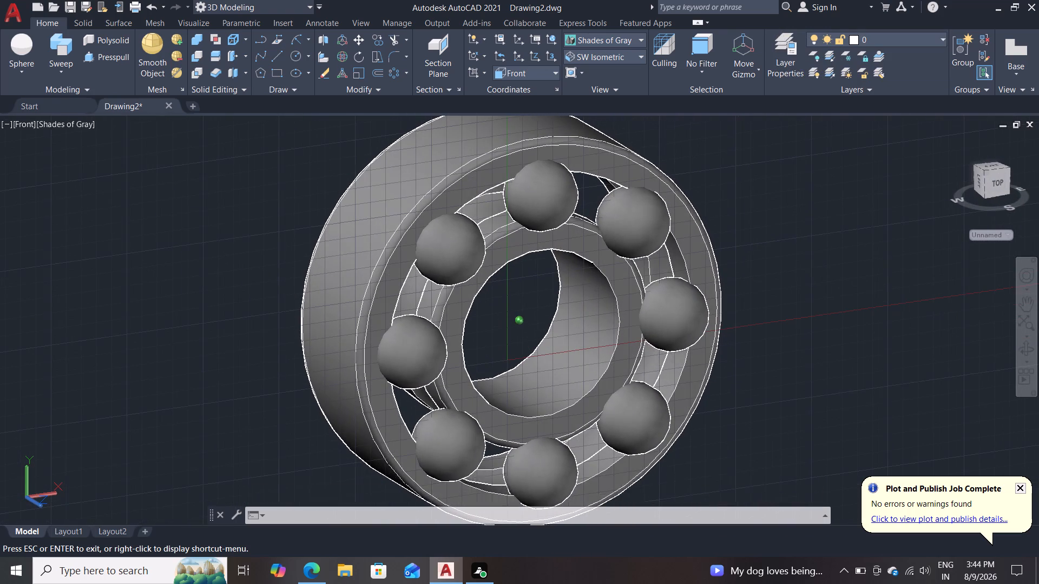
shift+middle_click(180, 307)
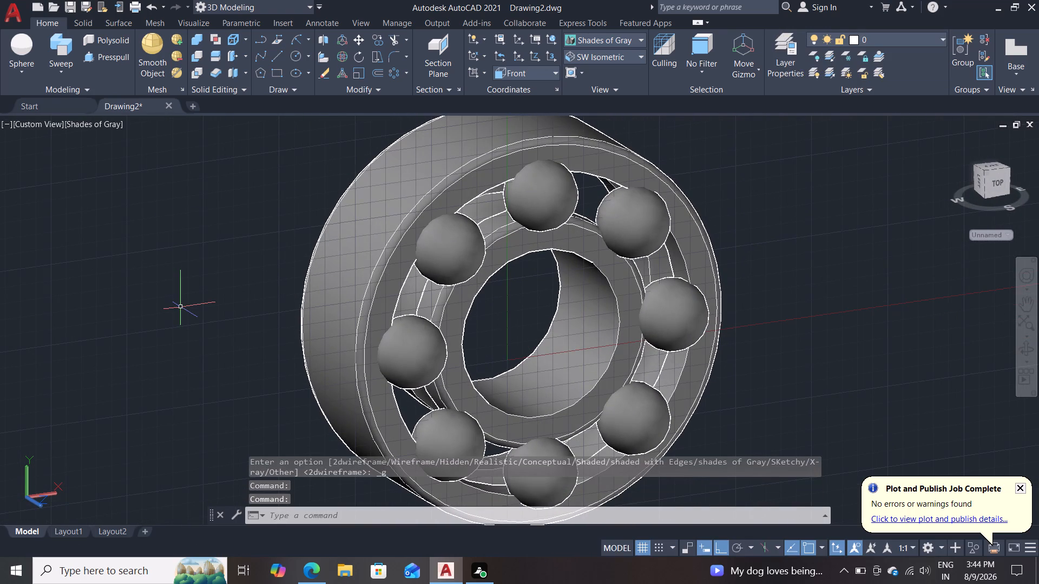
Move all eight balls 10 units along the negative Z axis from the rings' centre, into the gap between the rings.
click(411, 363)
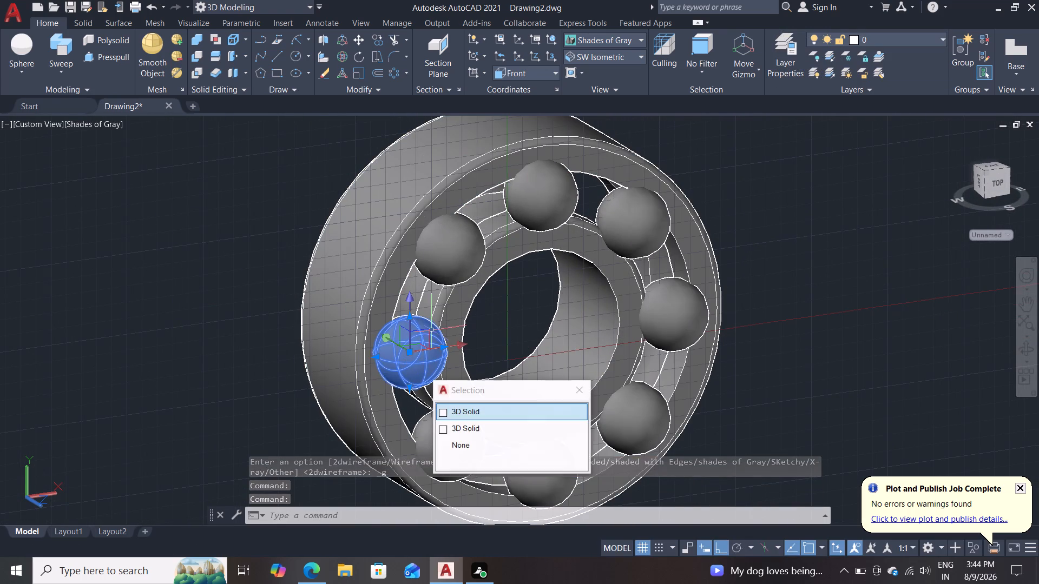
click(464, 233)
click(538, 189)
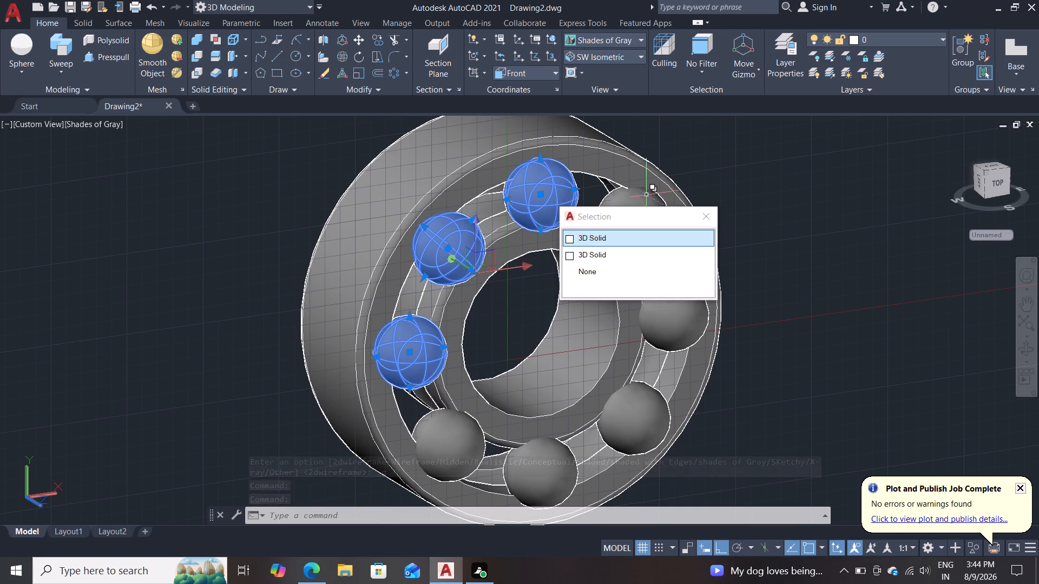
click(641, 201)
click(668, 324)
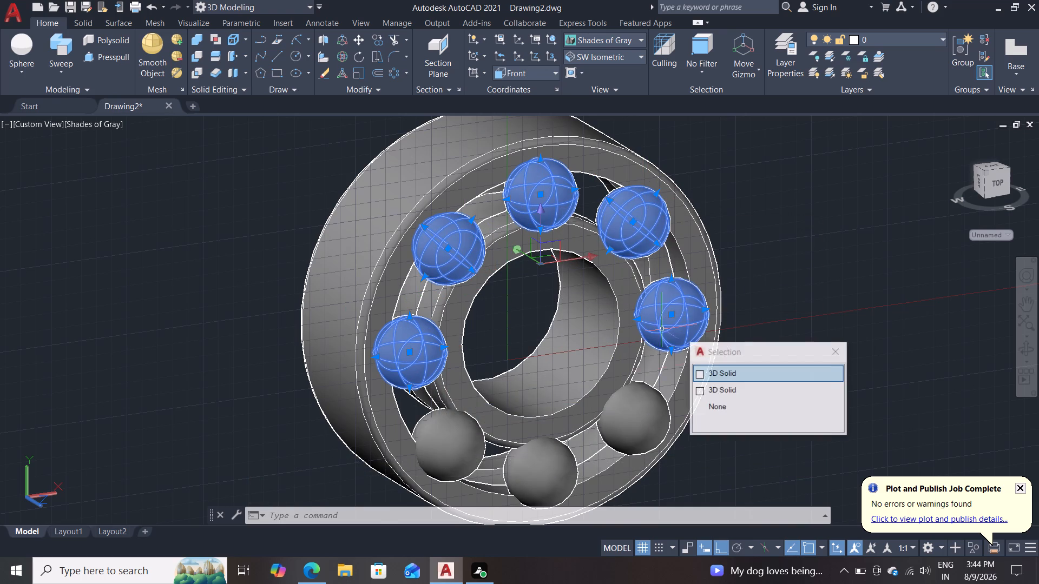
click(655, 429)
click(534, 468)
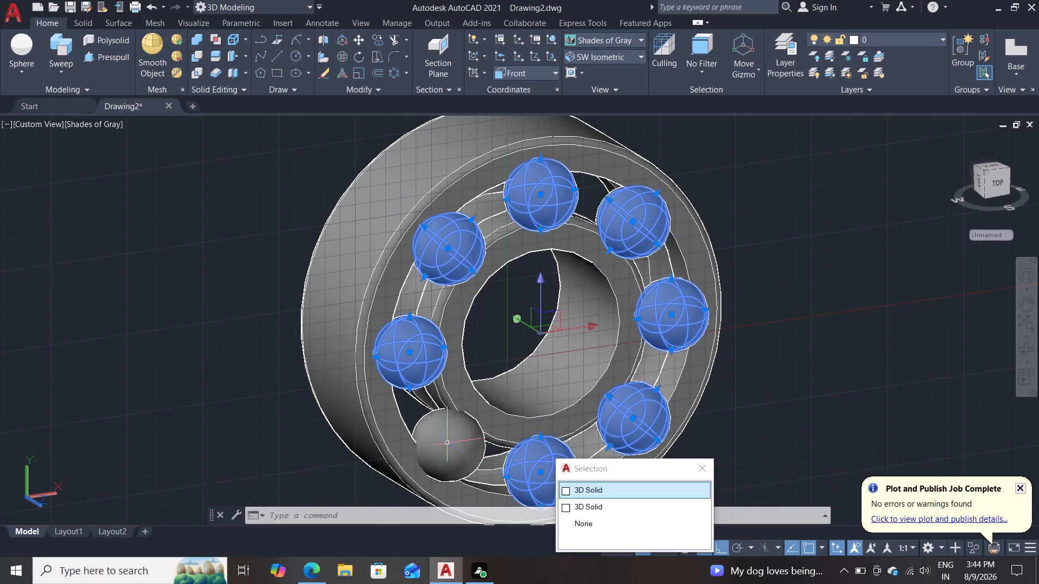
click(447, 442)
key(m)
key(Return)
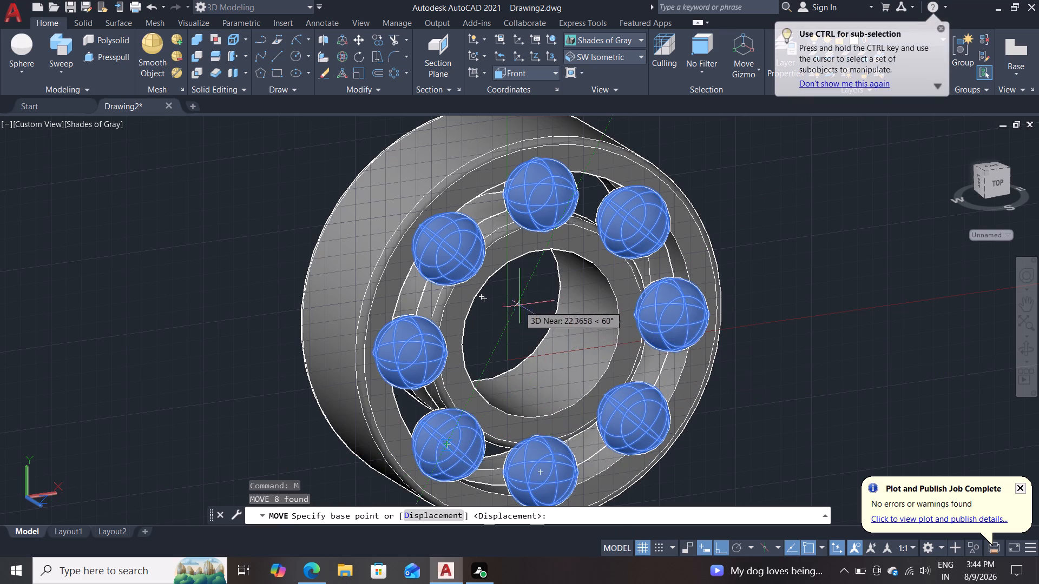
shift+middle_drag(529, 351, 488, 328)
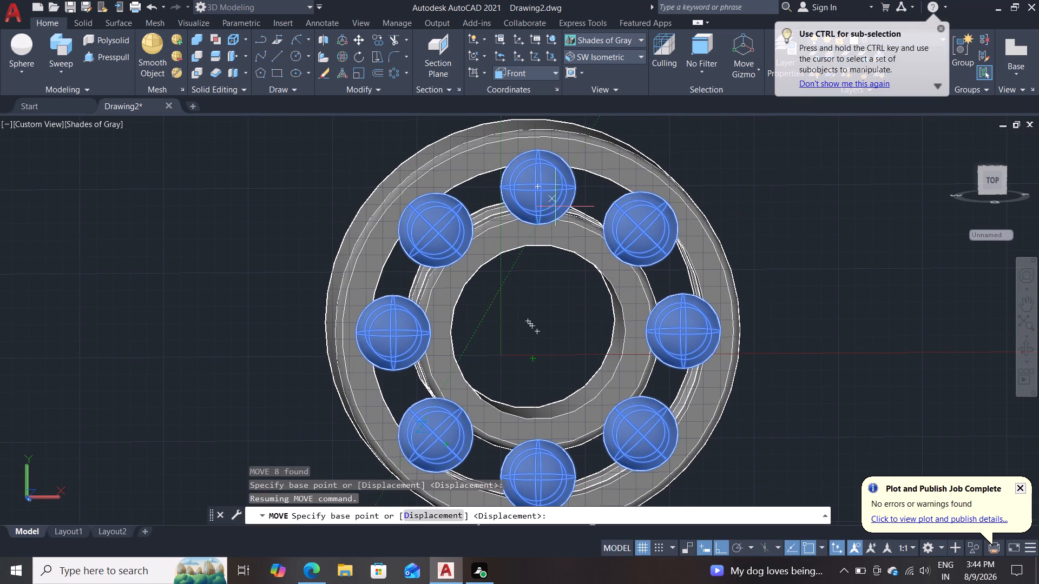
click(535, 332)
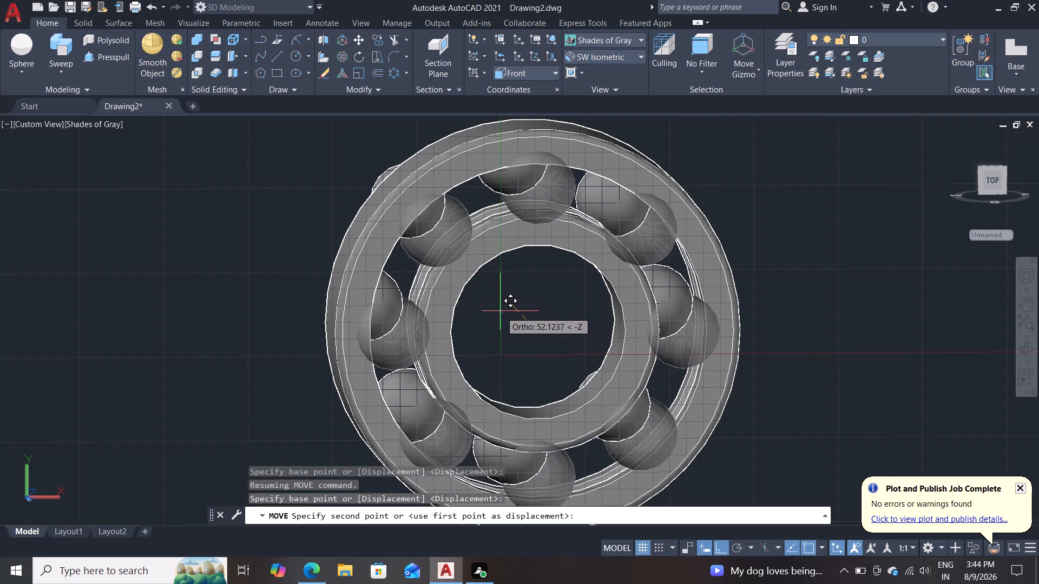
text(10)
key(Return)
key(Escape)
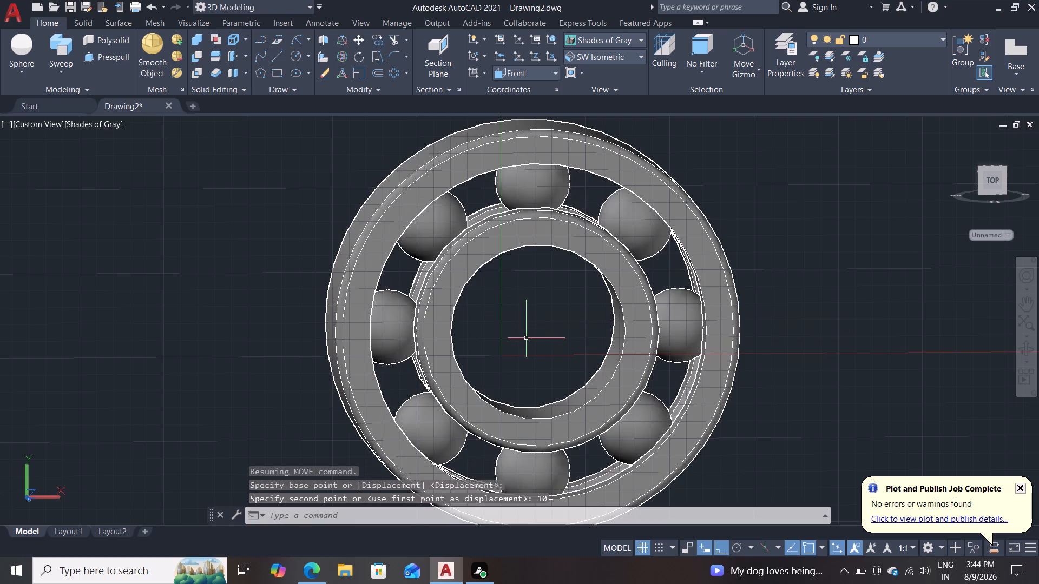
Examine the seating of the balls between the rings from several sides, in Shades of Gray and in the Realistic visual style.
shift+middle_drag(196, 345, 300, 401)
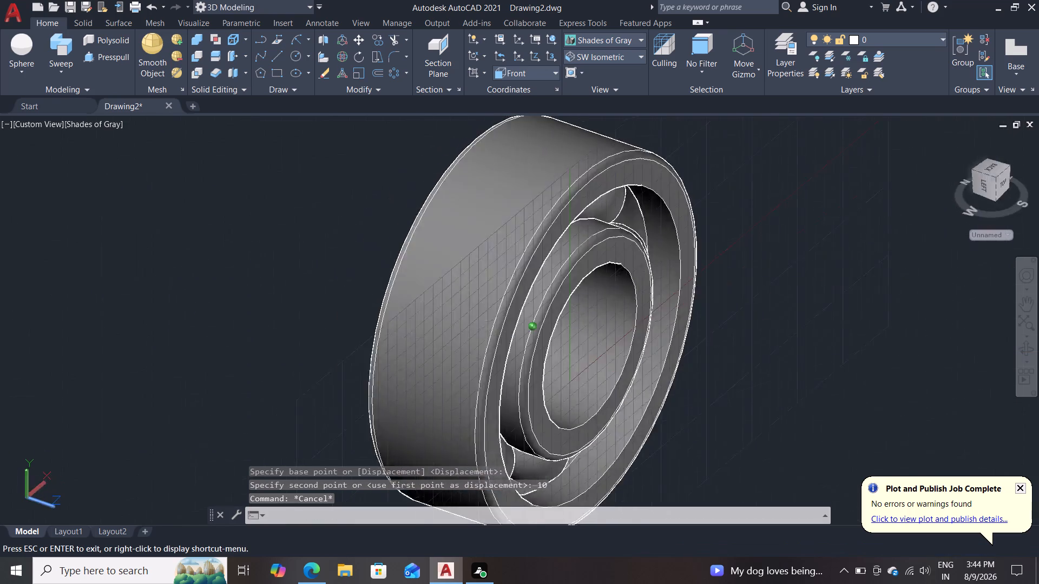
shift+middle_drag(300, 401, 721, 347)
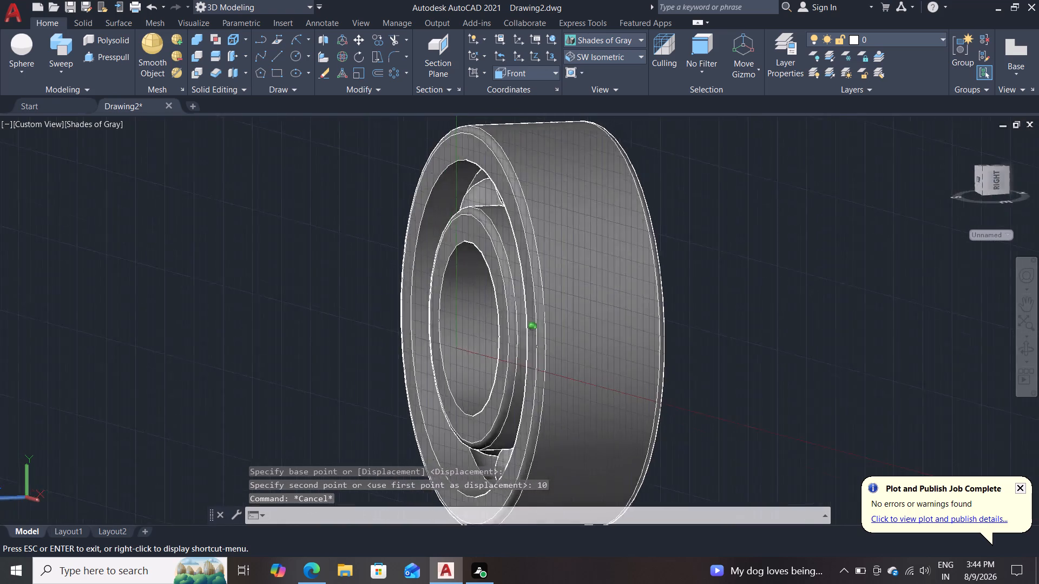
shift+middle_drag(721, 347, 866, 297)
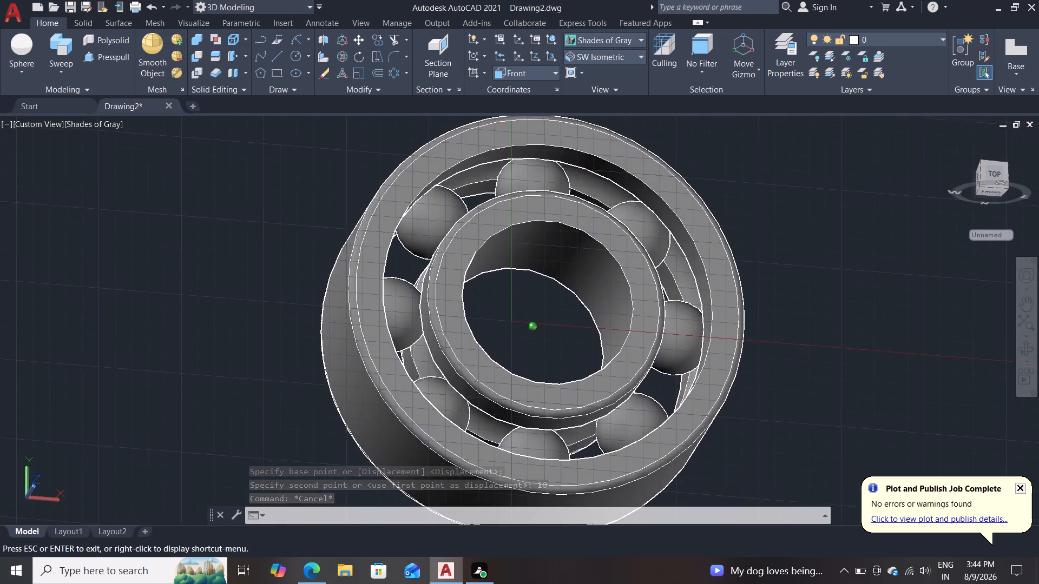
shift+middle_drag(866, 297, 887, 380)
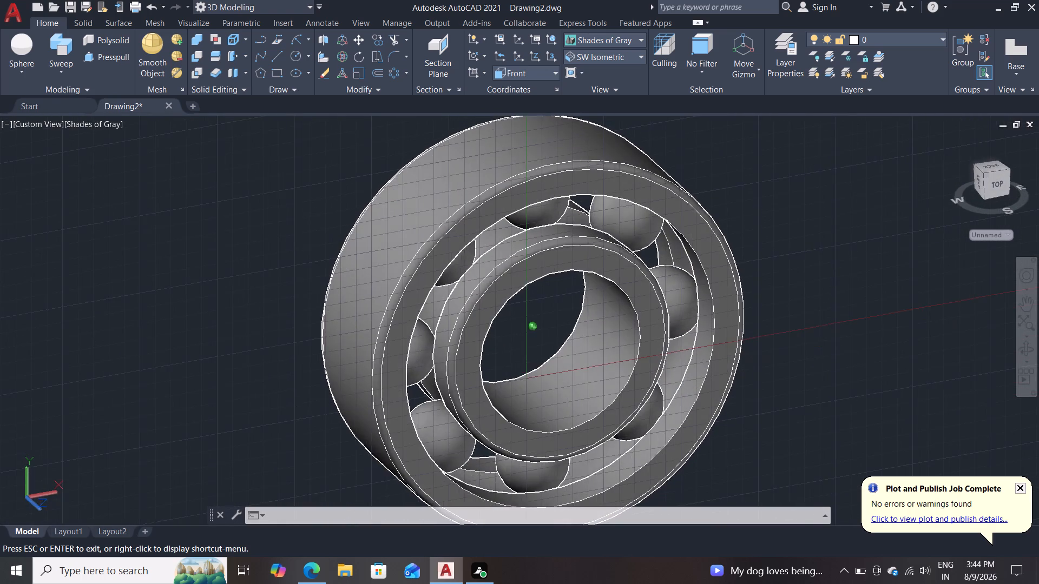
shift+middle_drag(887, 380, 882, 311)
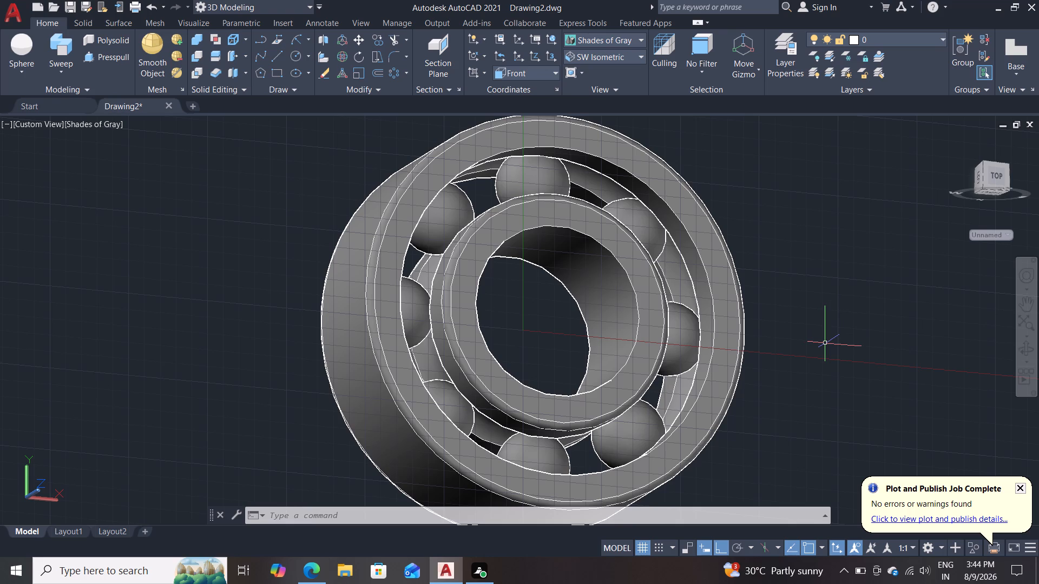
click(88, 128)
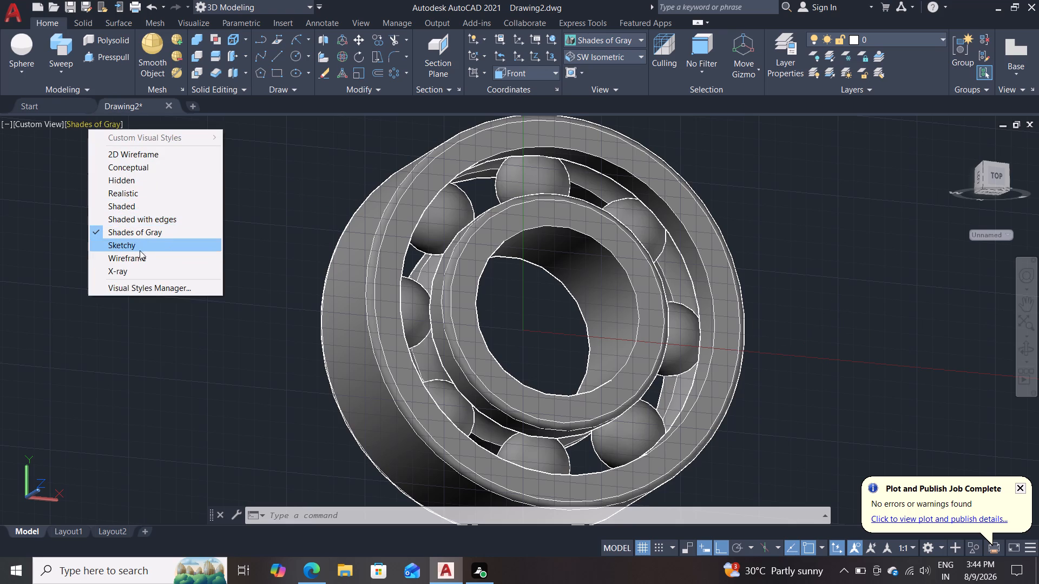
double_click(166, 194)
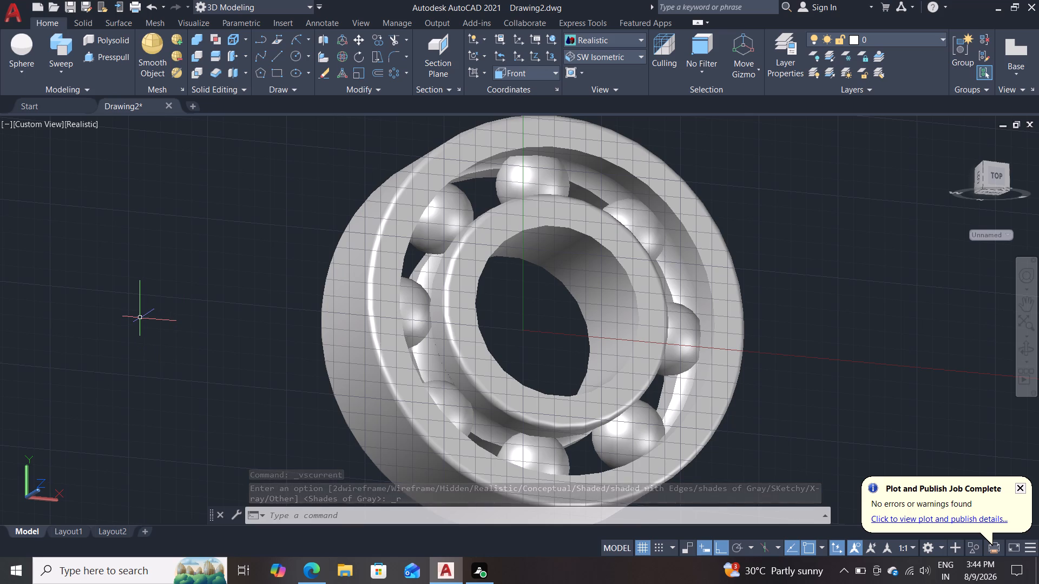
shift+middle_drag(131, 311, 434, 257)
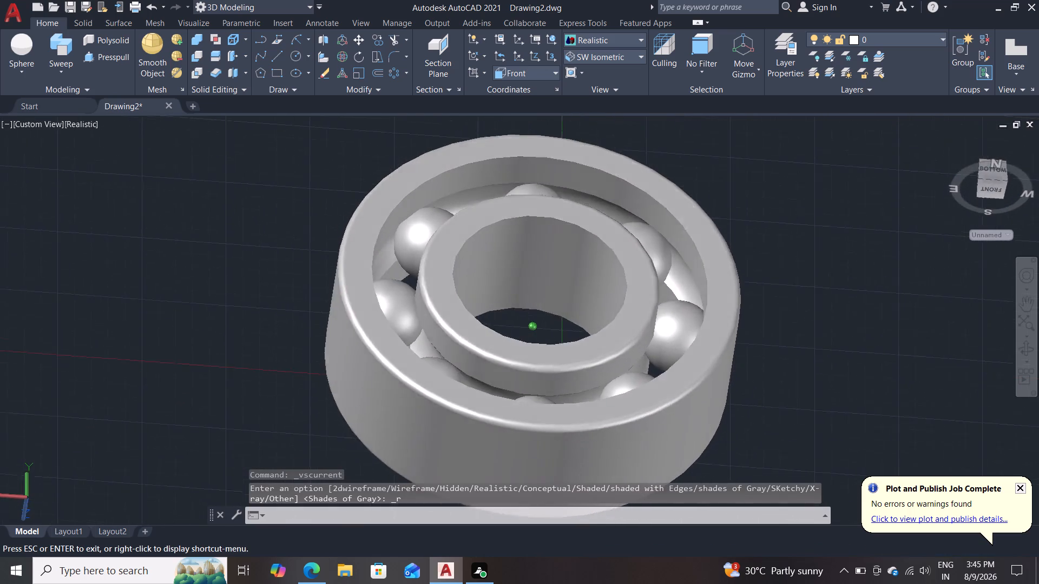
shift+middle_drag(434, 257, 724, 303)
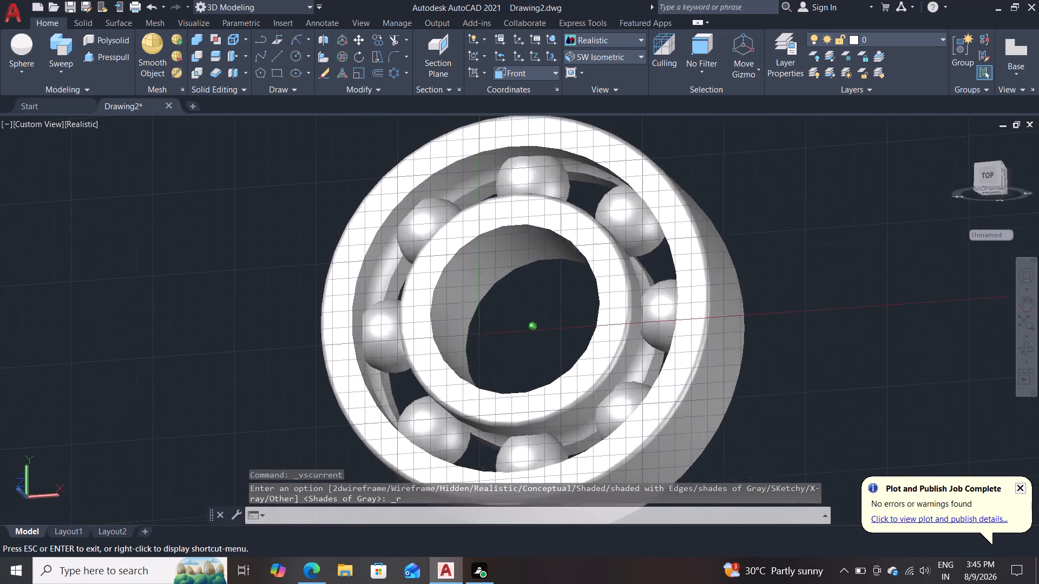
shift+middle_drag(724, 303, 784, 360)
shift+middle_drag(794, 374, 817, 374)
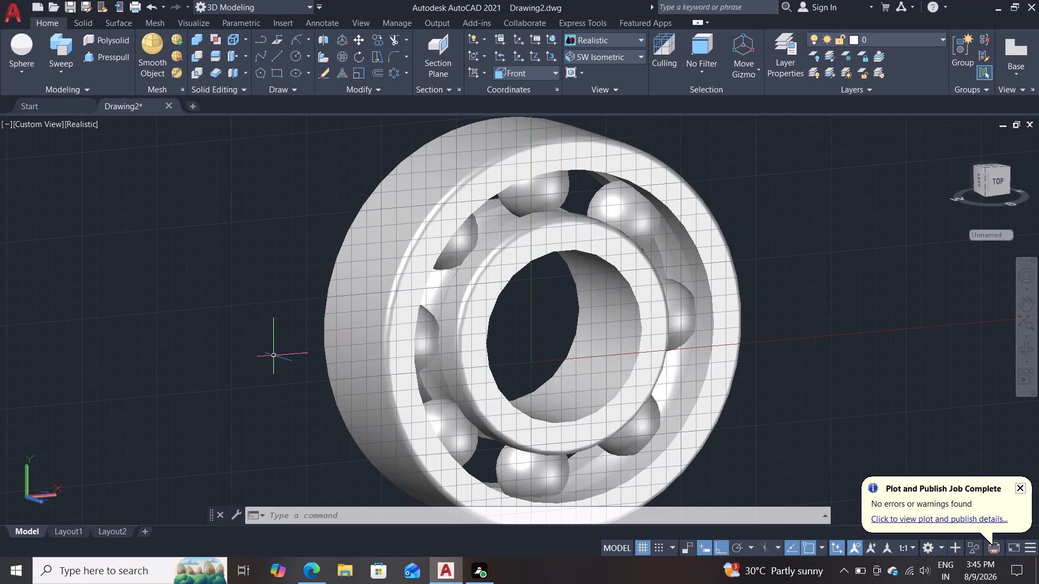
Display the bearing in 2D Wireframe from the Front view.
click(82, 123)
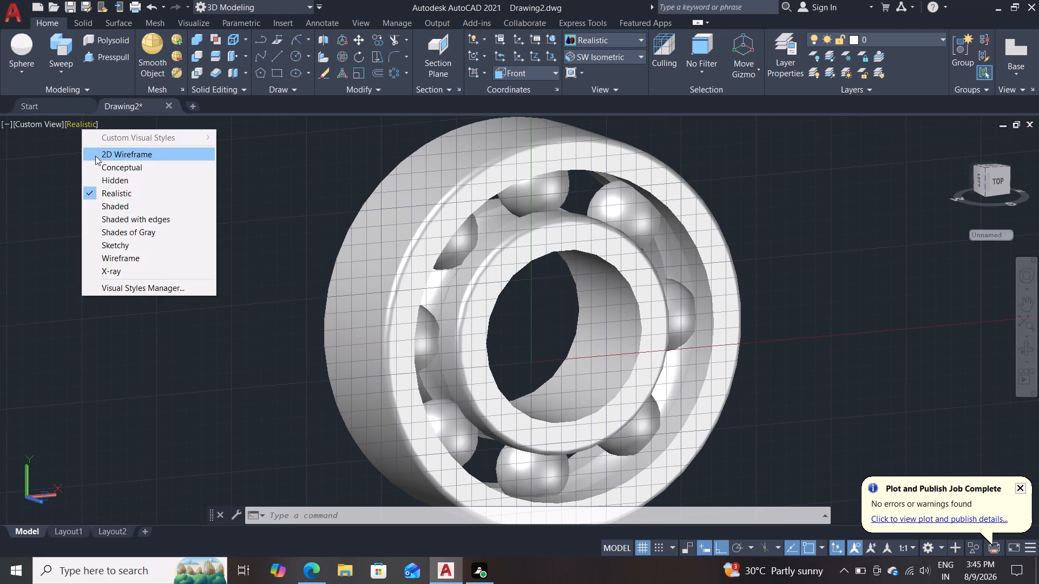
click(95, 156)
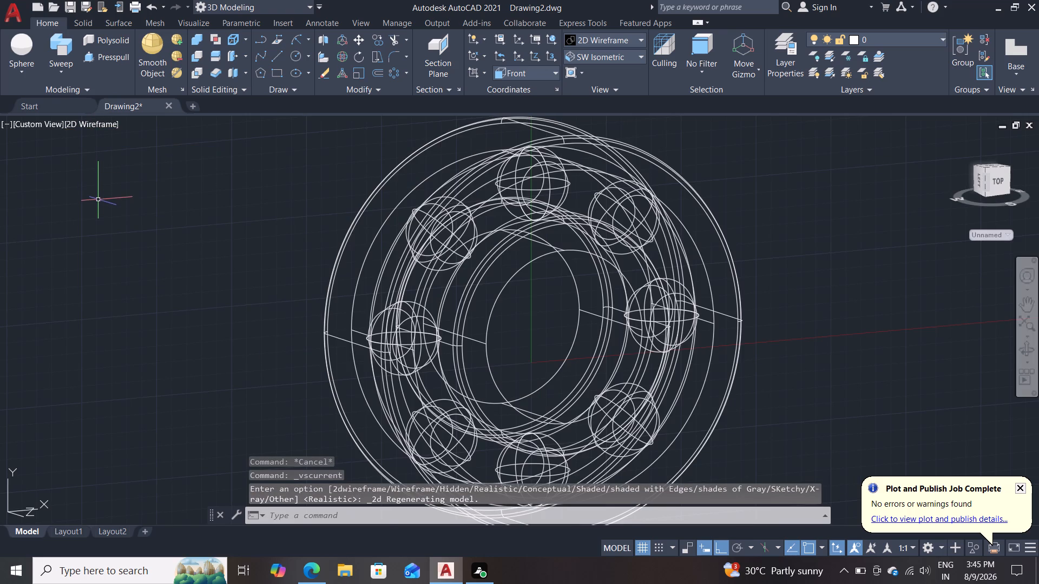
click(39, 128)
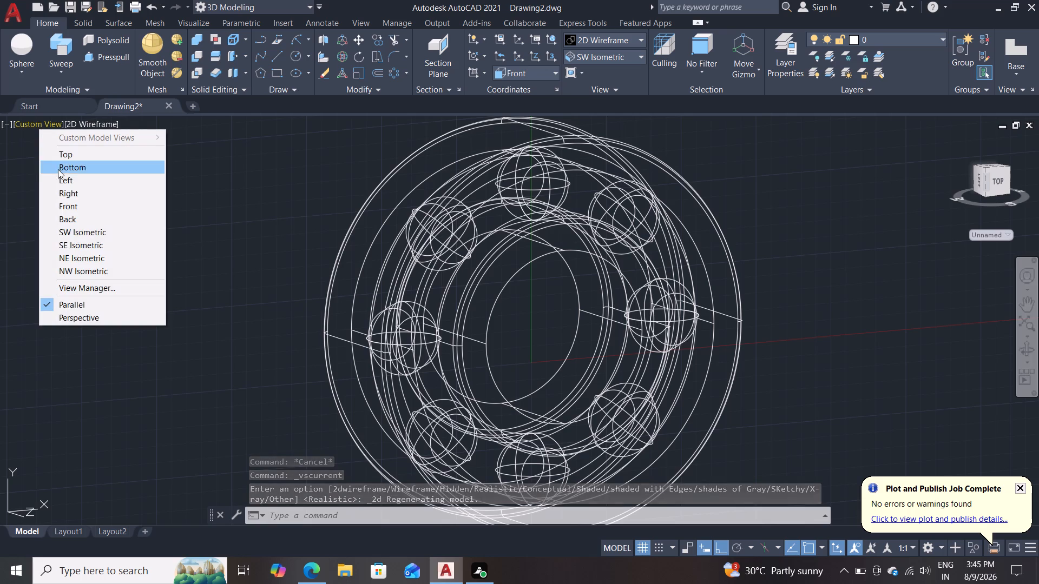
click(68, 202)
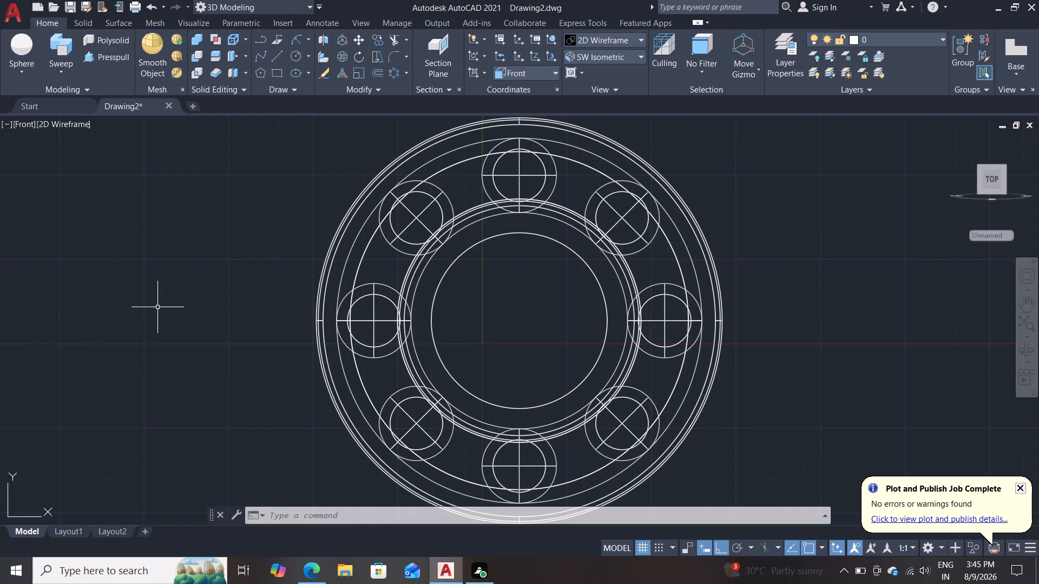
Draw a start-end-radius arc across the lower part of the top ball, with its endpoints level and about 15 units apart.
scroll(523, 301, up, 1)
middle_drag(519, 283, 523, 382)
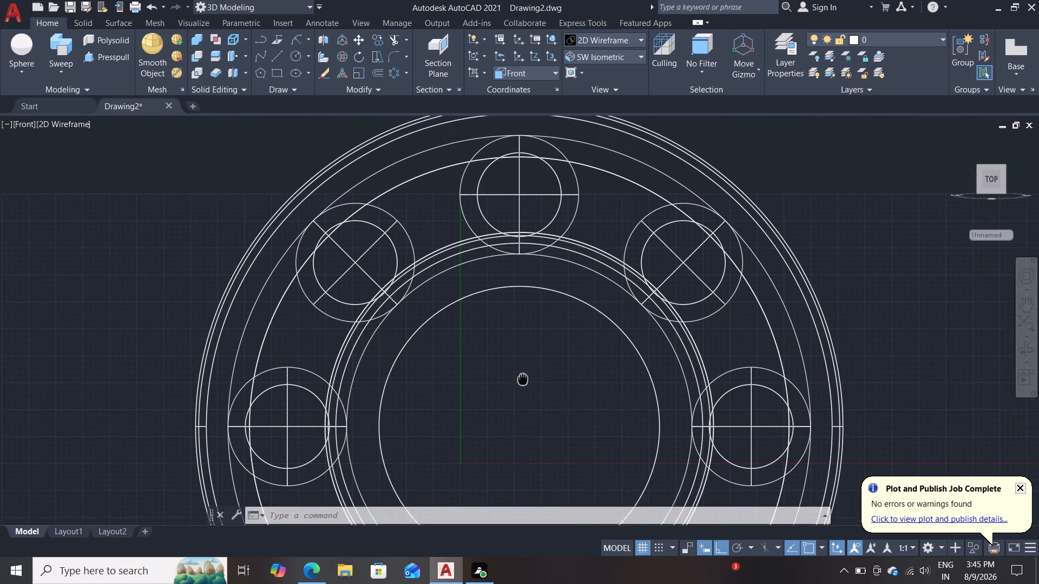
middle_drag(523, 382, 523, 387)
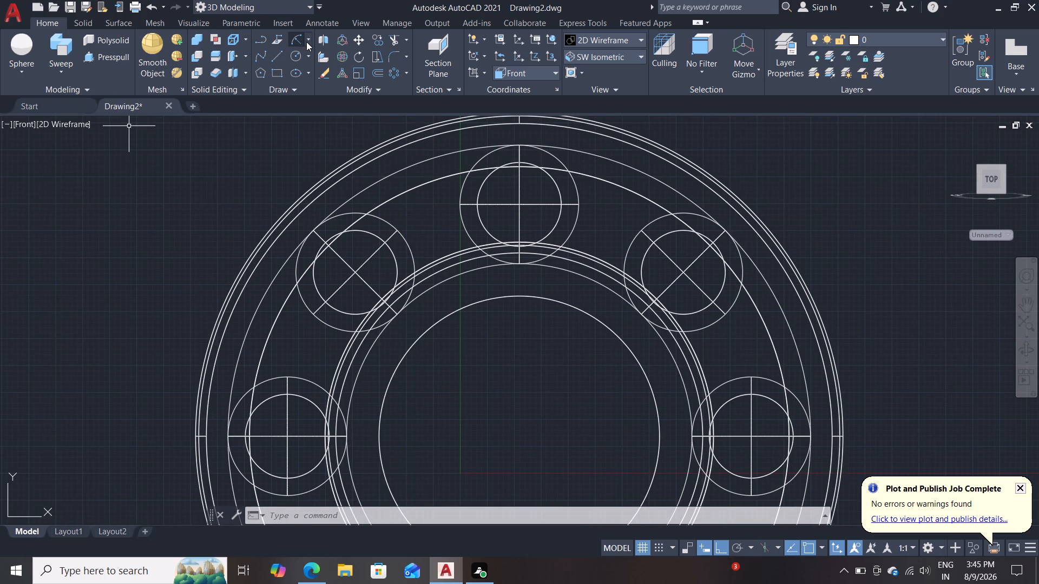
click(312, 44)
click(357, 229)
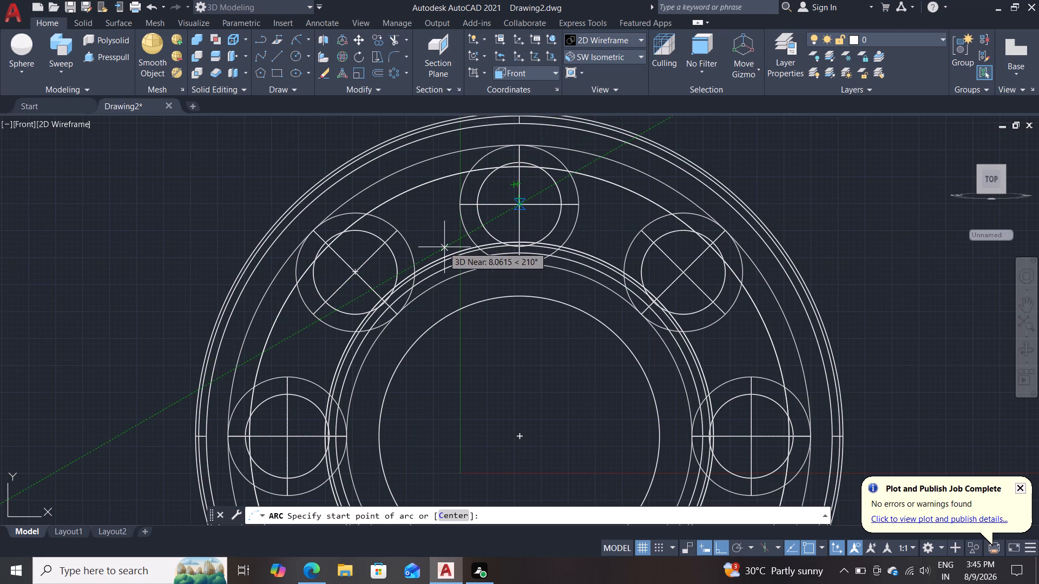
click(444, 247)
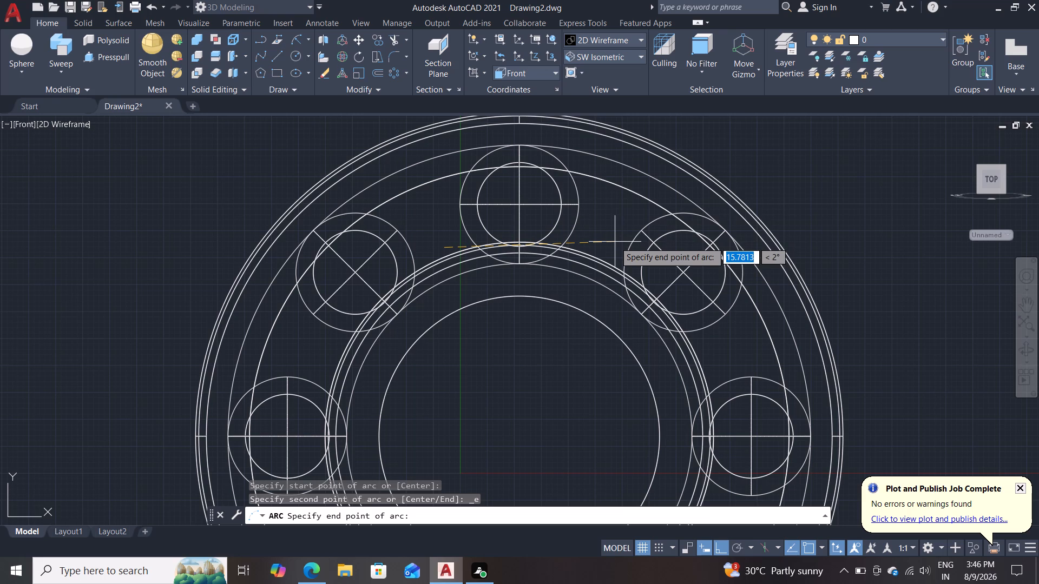
click(607, 248)
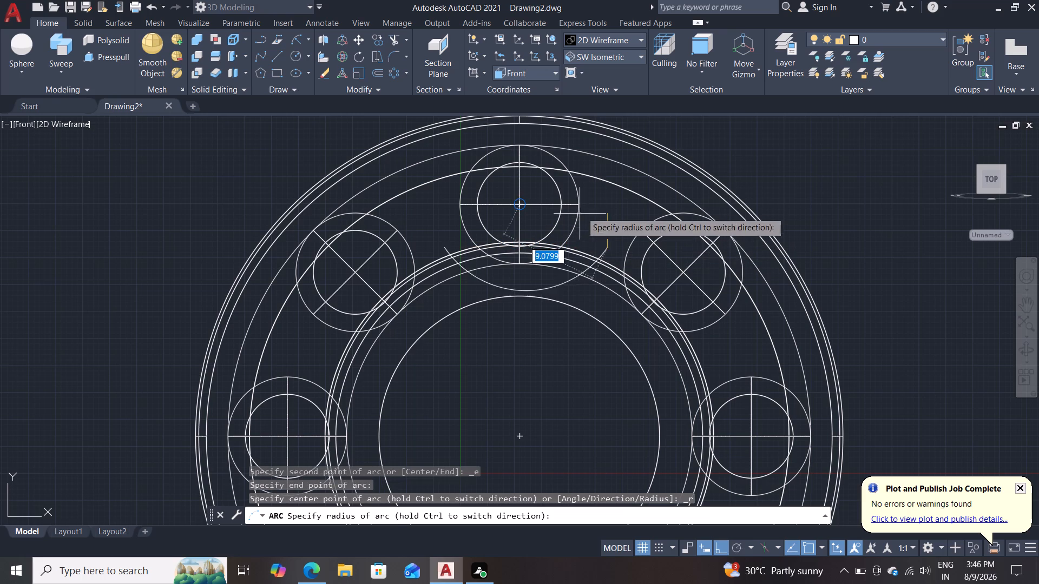
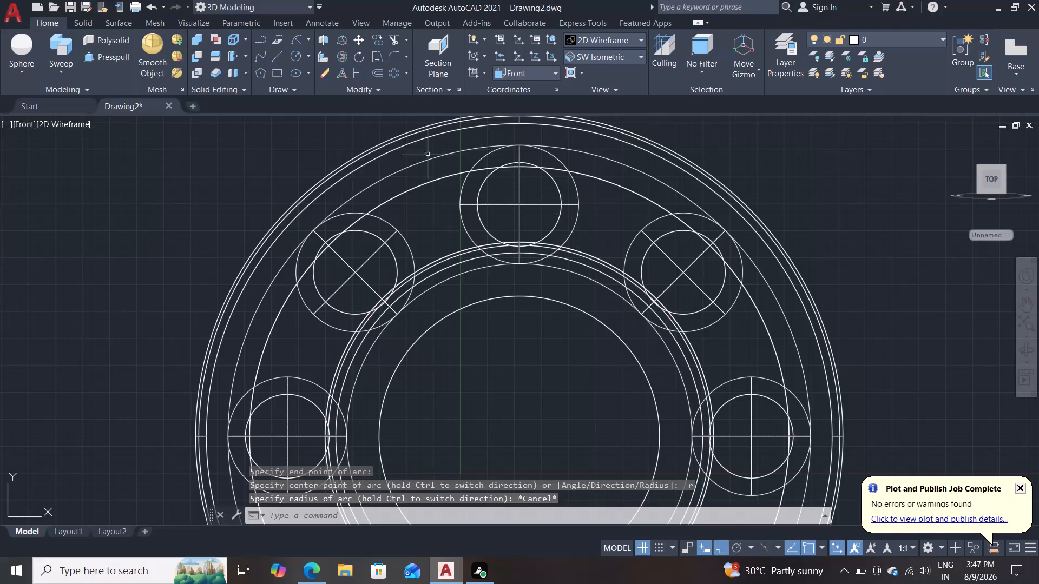
Draw a start-end-radius arc of radius 14 across the lower part of the top ball, with endpoints about 14 units apart.
click(300, 39)
click(596, 230)
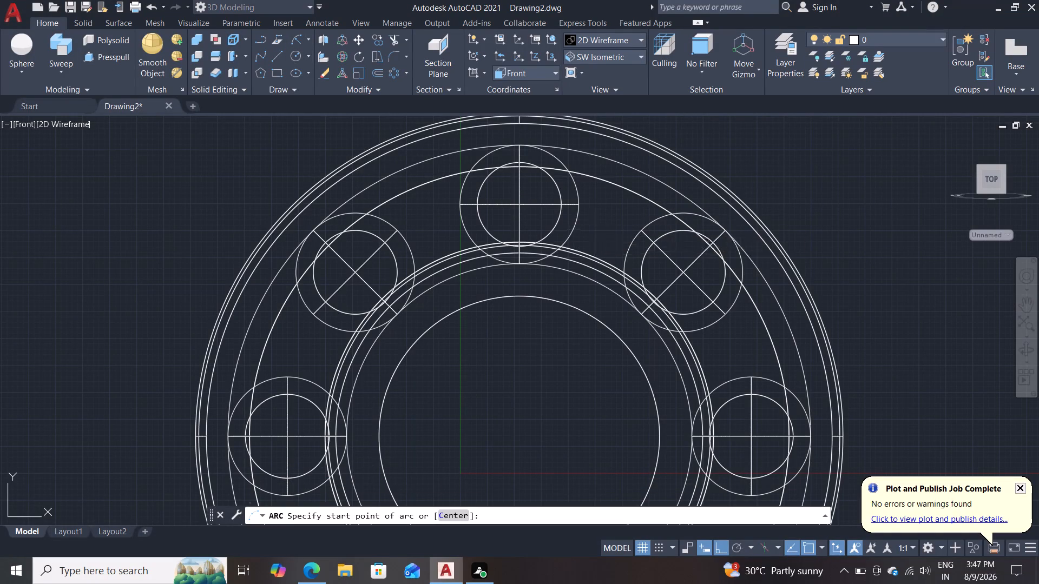
click(445, 233)
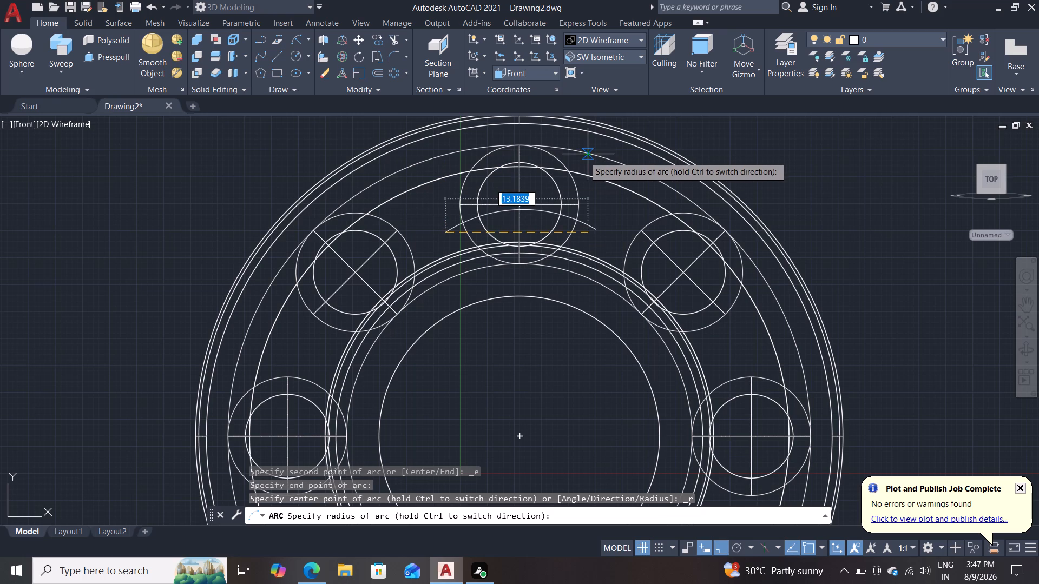
text(14)
key(Return)
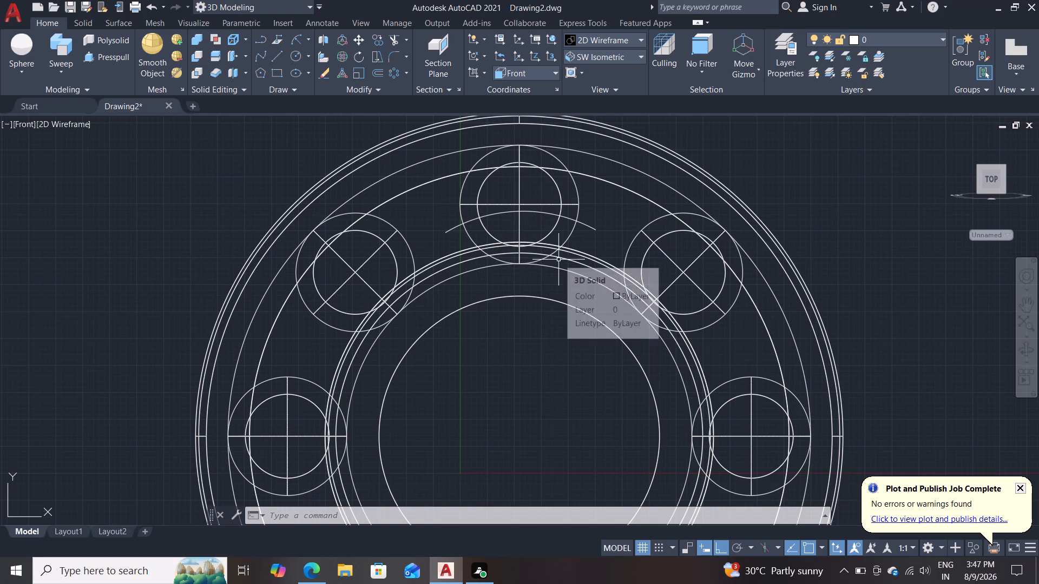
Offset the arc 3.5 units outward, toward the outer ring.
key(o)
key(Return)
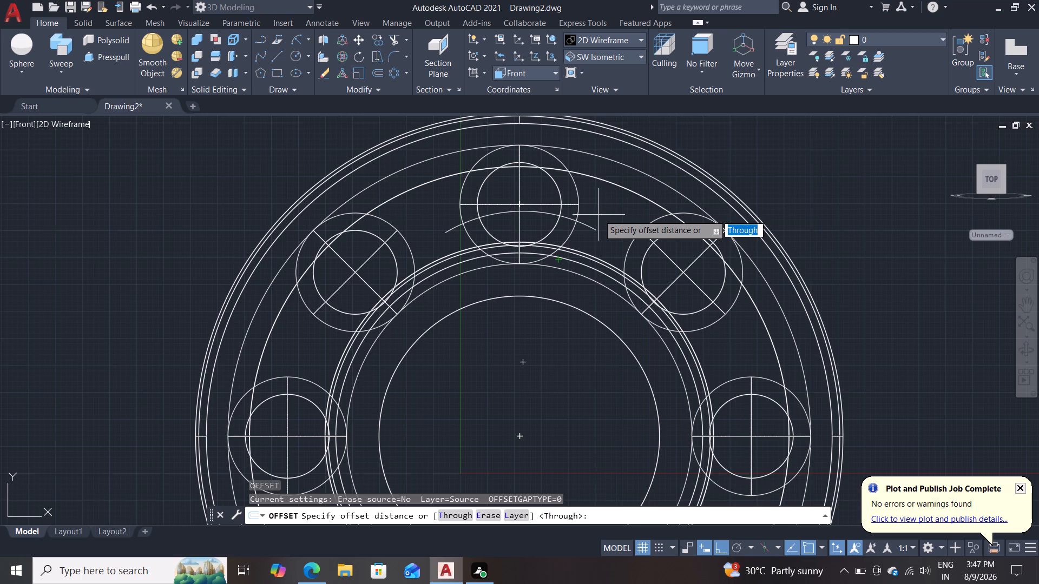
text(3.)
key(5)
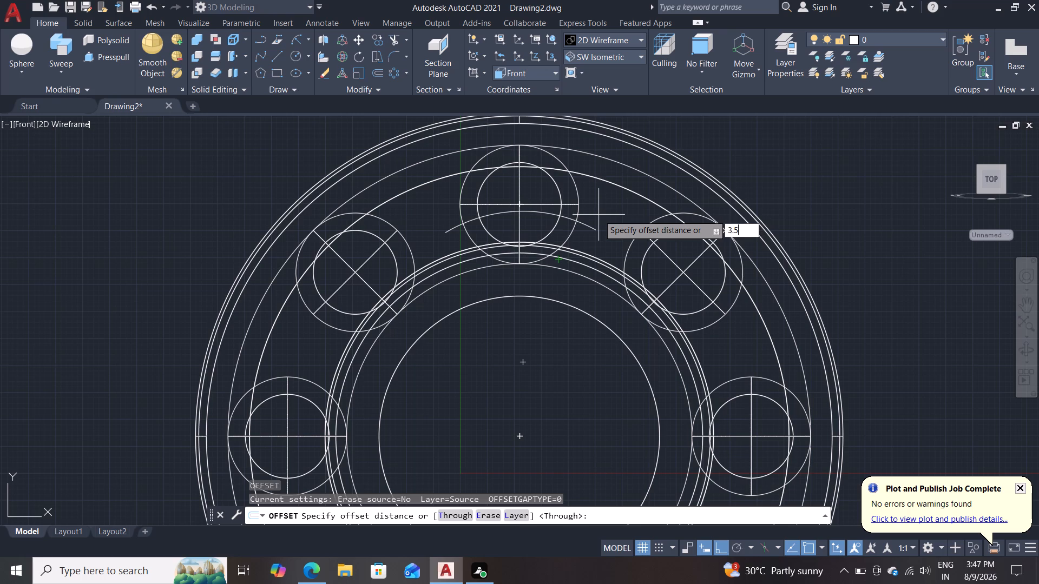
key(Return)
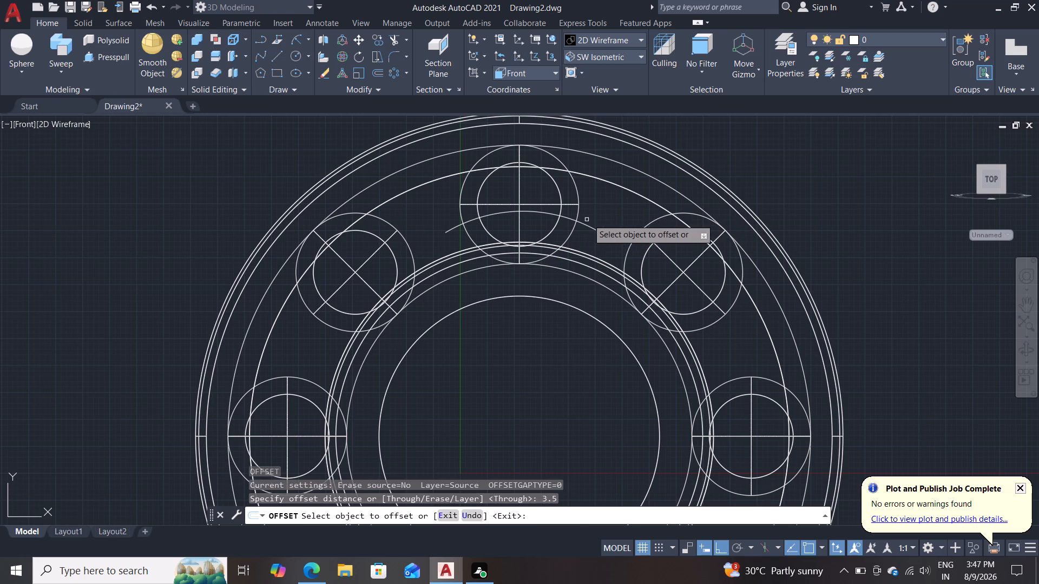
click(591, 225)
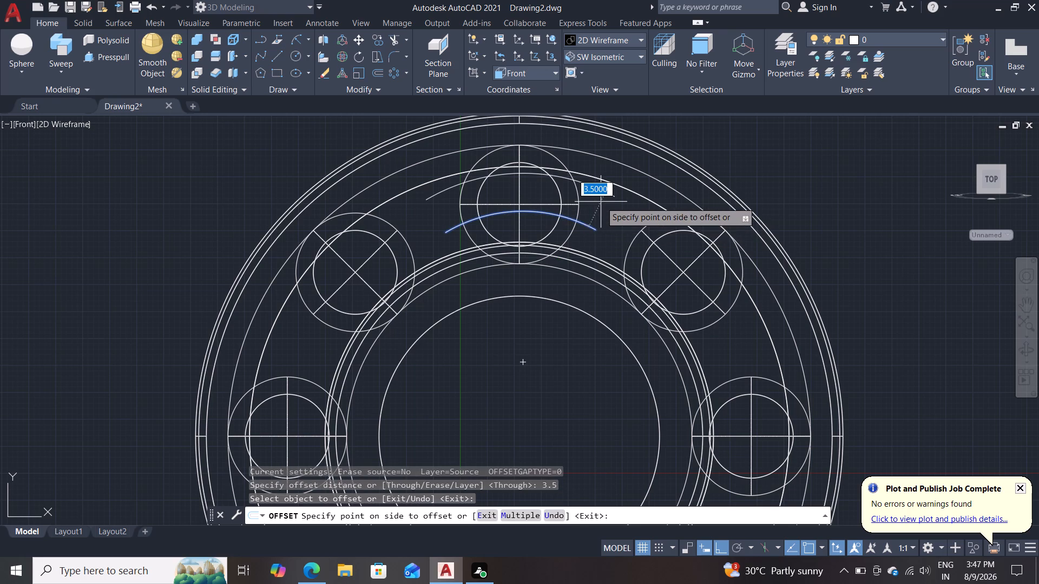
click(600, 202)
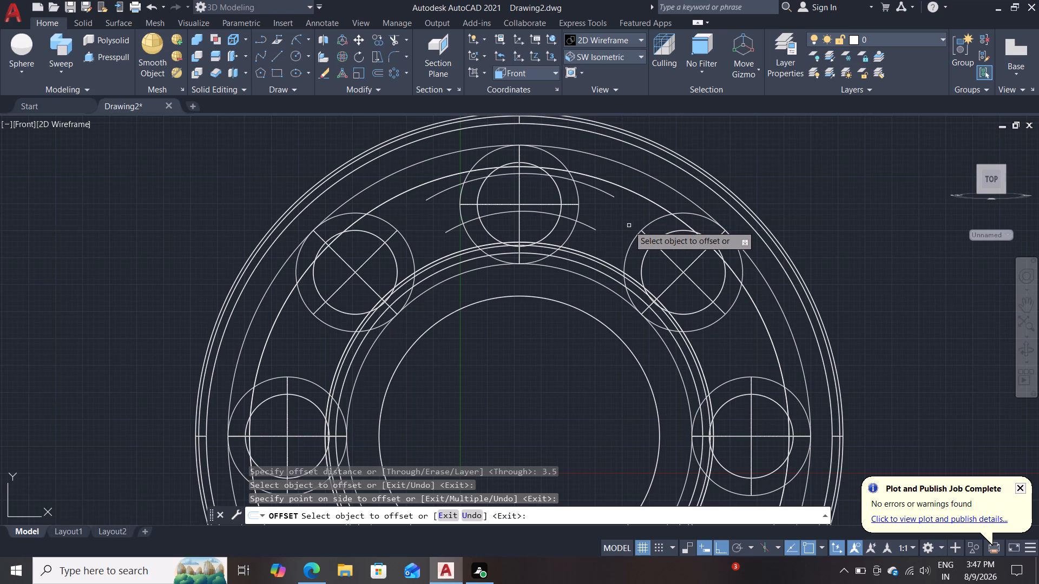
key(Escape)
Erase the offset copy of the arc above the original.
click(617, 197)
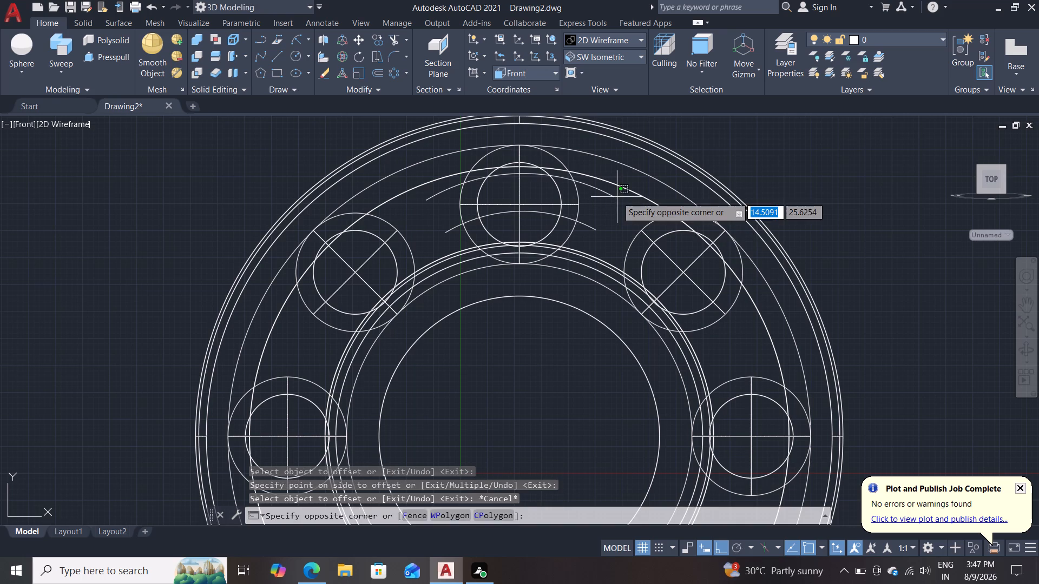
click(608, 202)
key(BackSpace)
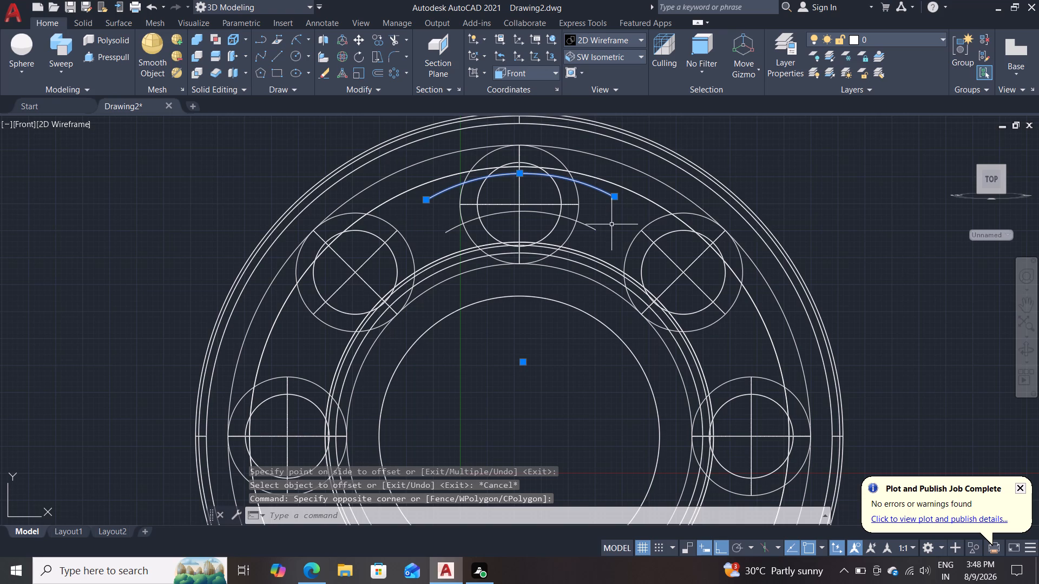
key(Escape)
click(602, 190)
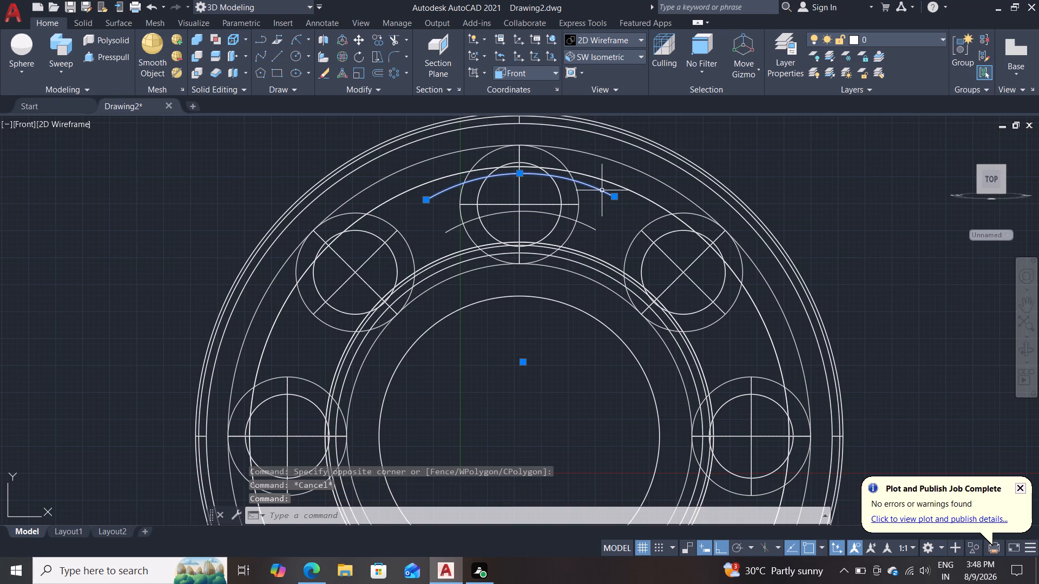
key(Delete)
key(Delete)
Offset the radius-14 arc 3 units outward, toward the outer ring.
key(o)
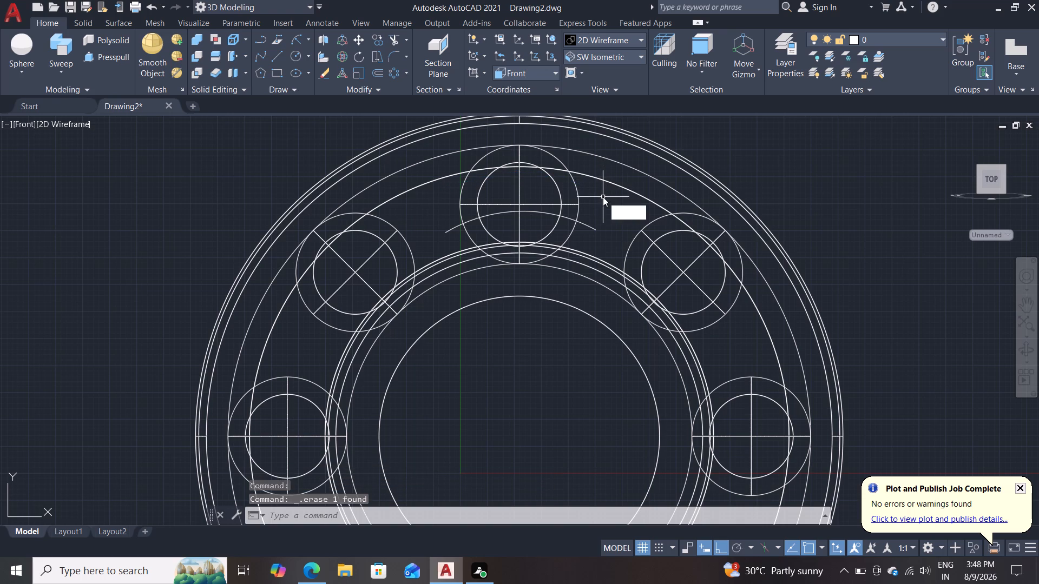
key(Return)
key(3)
key(Return)
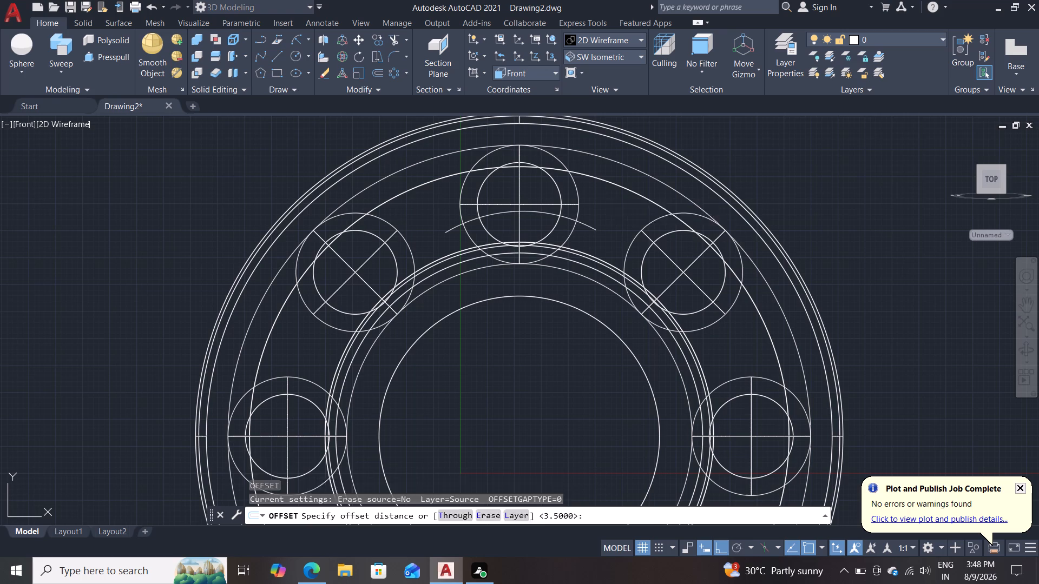
click(592, 230)
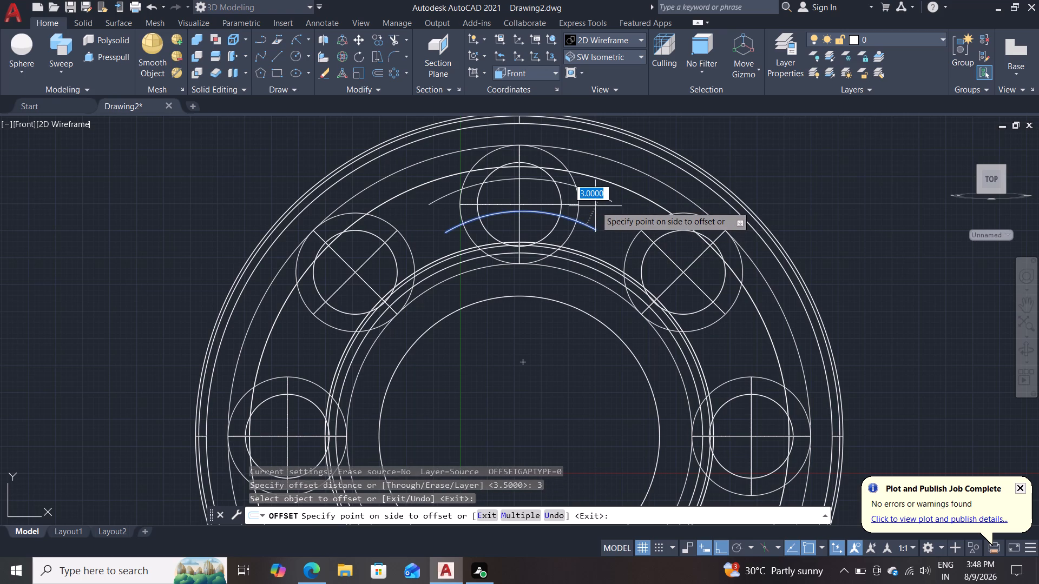
double_click(595, 206)
key(l)
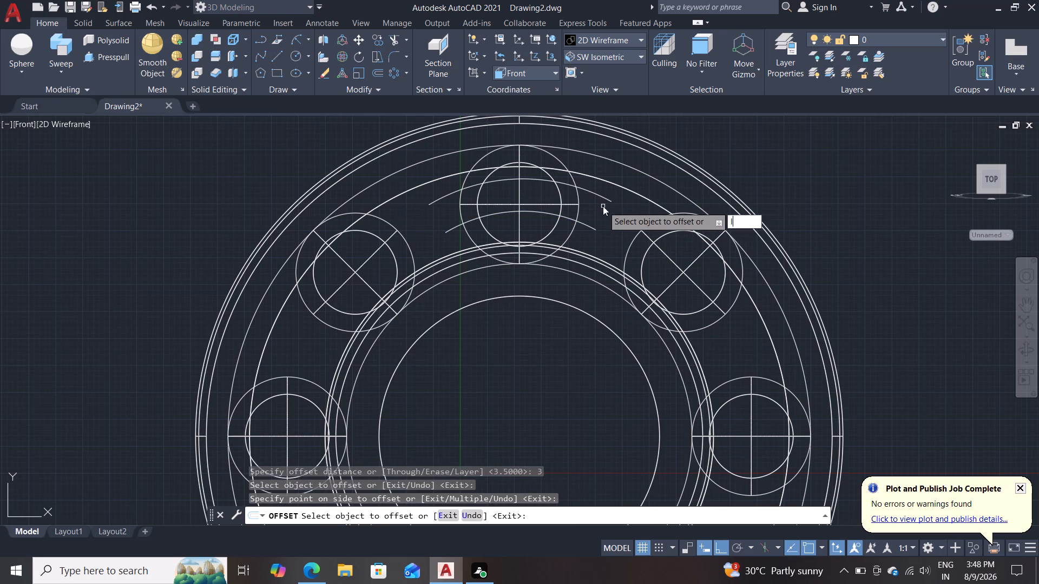
key(Return)
key(Escape)
key(Escape)
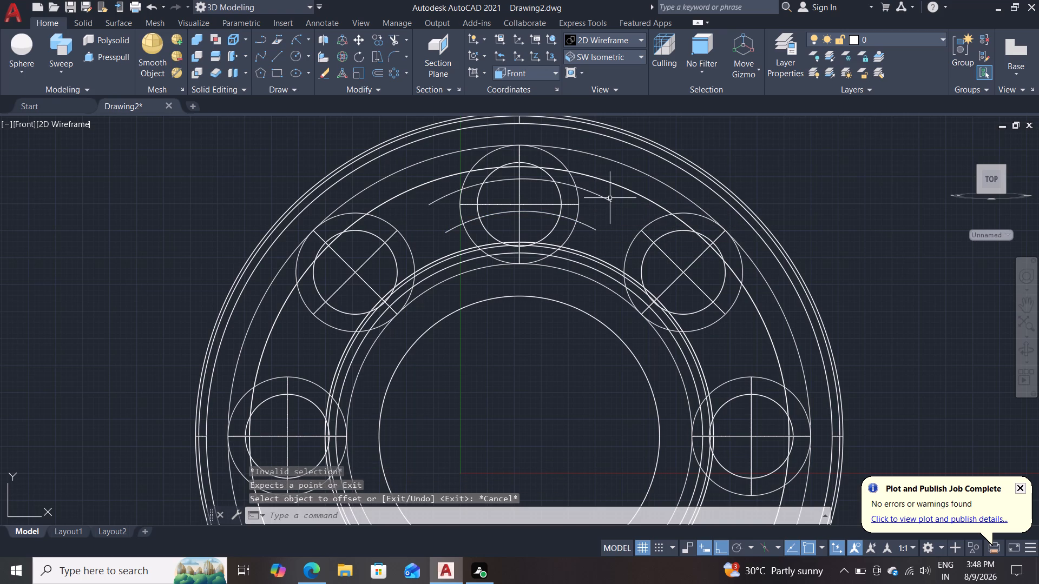
Close both ends of the two arcs with straight lines between their matching endpoints.
key(l)
key(Return)
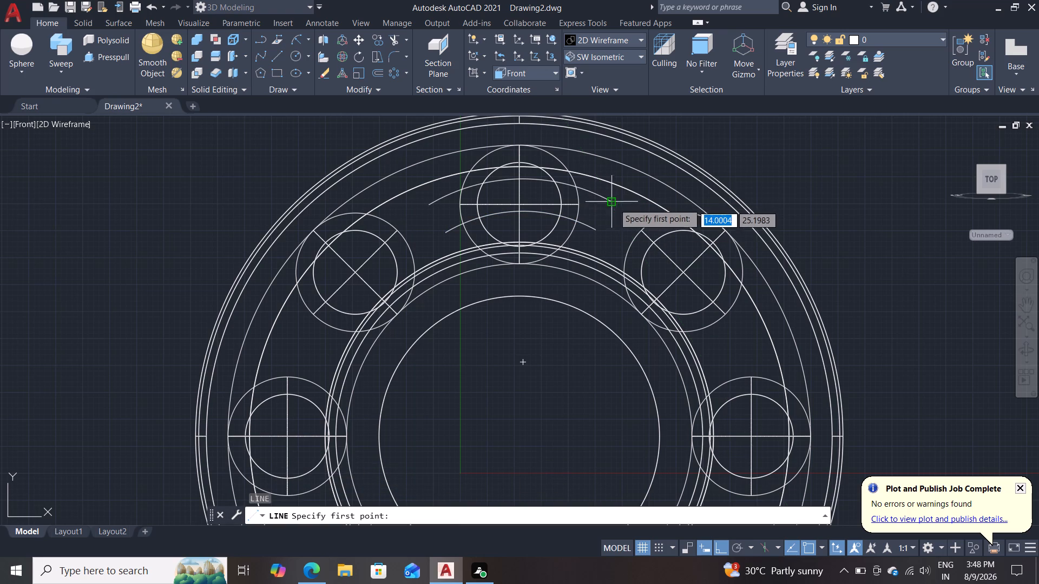
click(610, 203)
click(597, 230)
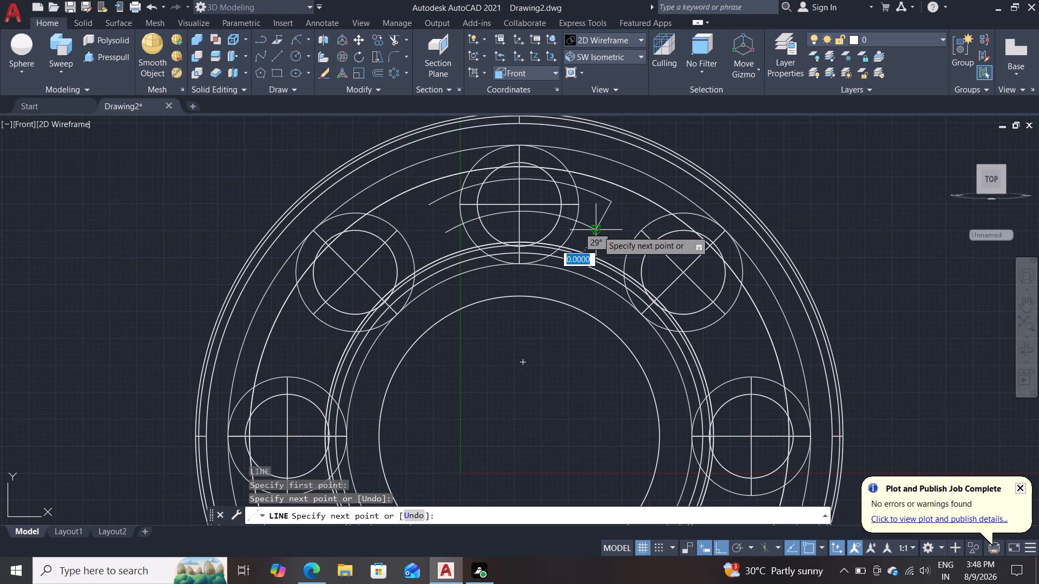
key(Escape)
key(l)
key(Return)
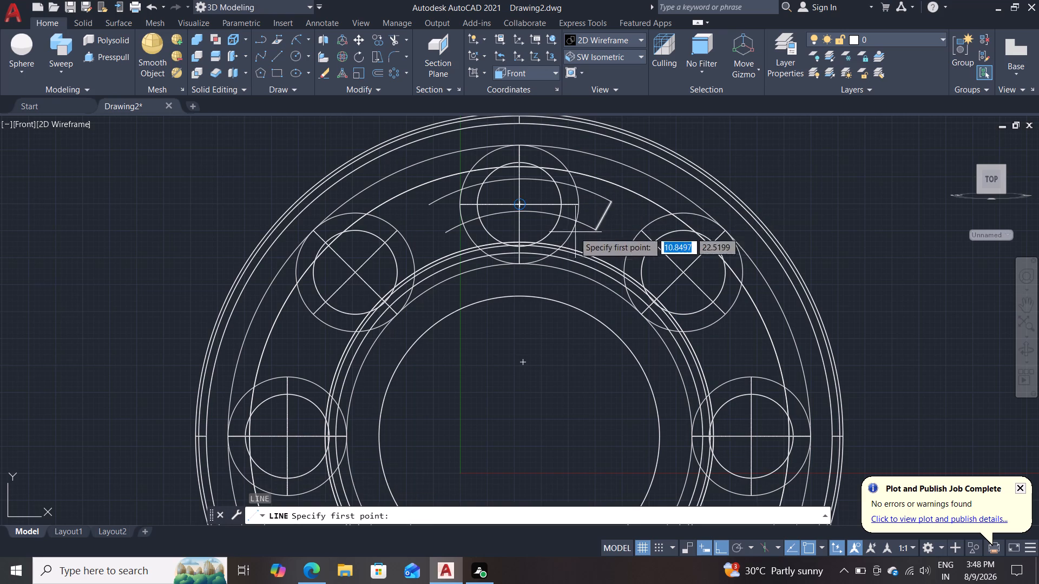
double_click(446, 235)
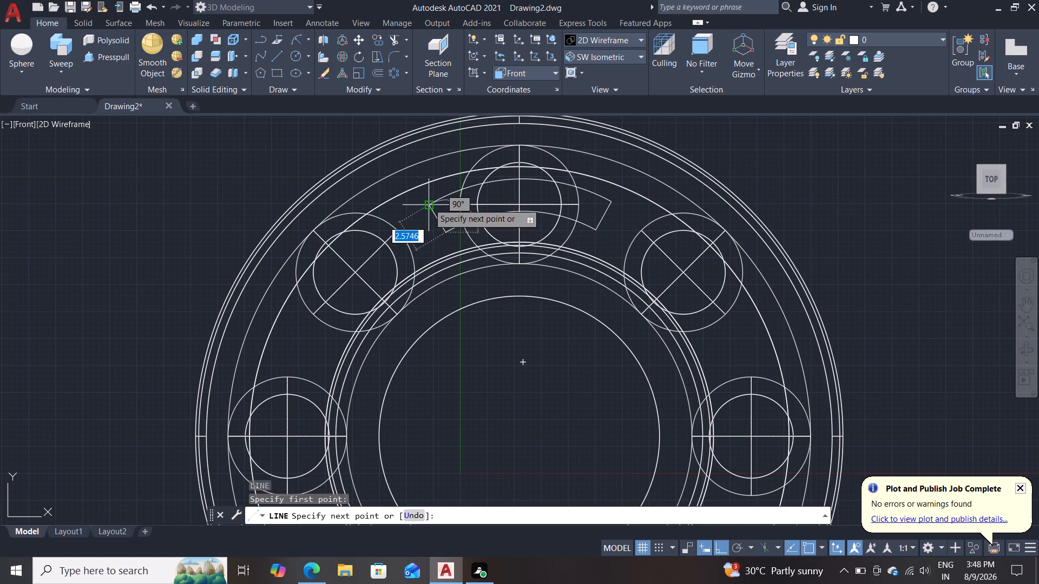
click(429, 203)
key(Escape)
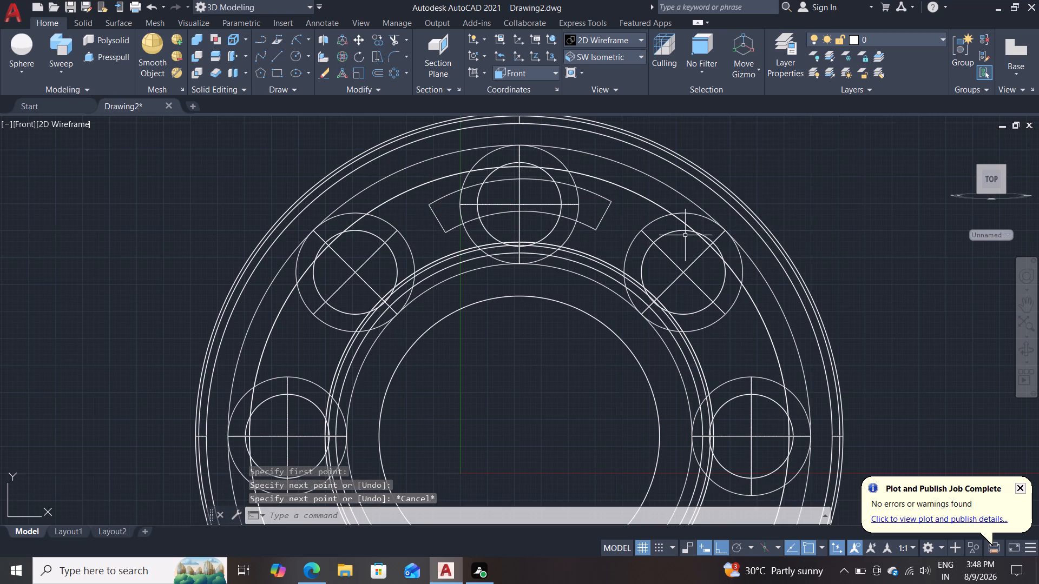
Join the two arcs and the two end lines into a single closed profile.
click(433, 210)
click(458, 225)
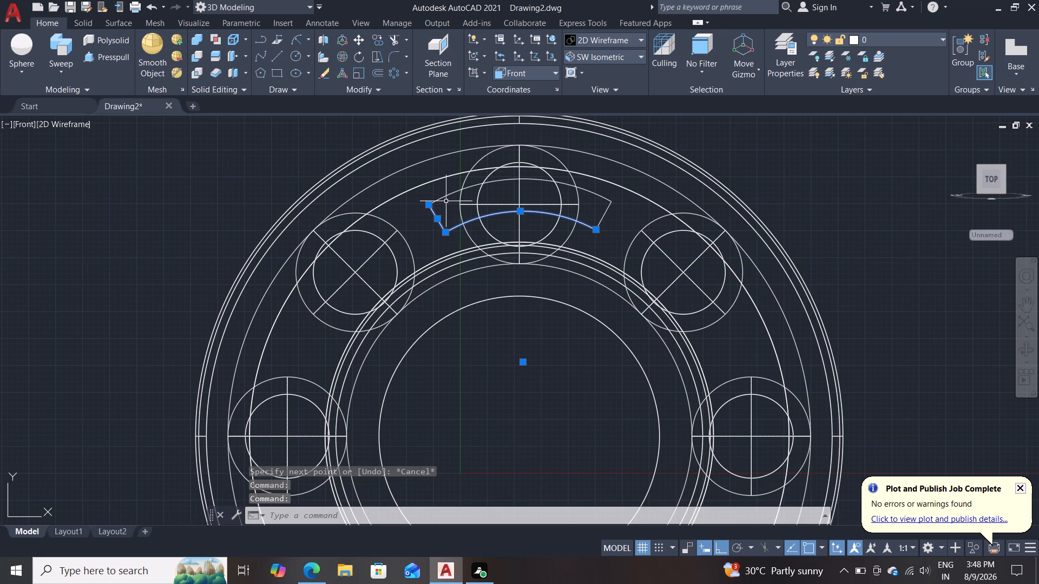
click(447, 194)
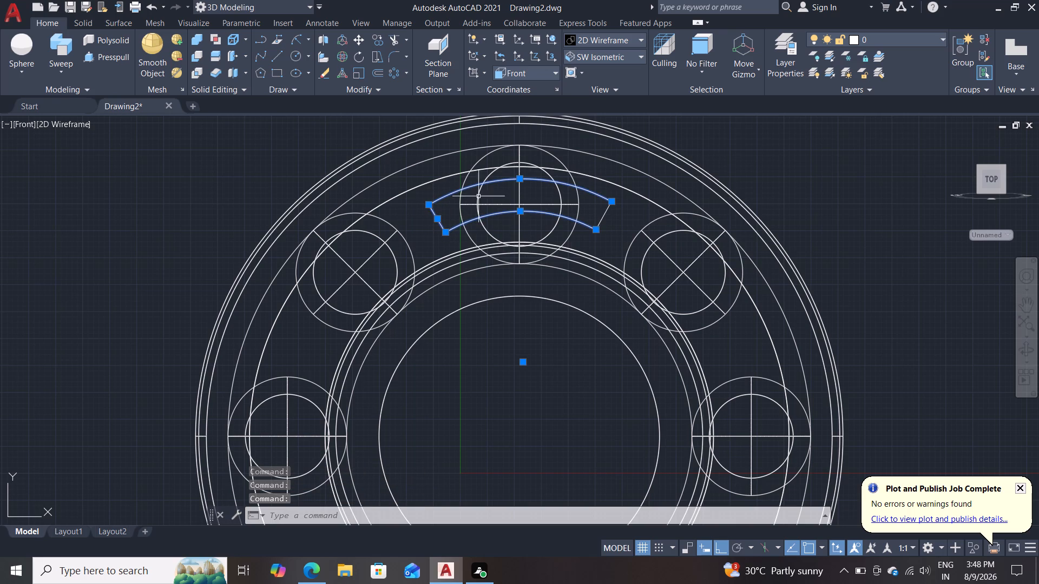
click(602, 218)
key(j)
key(Return)
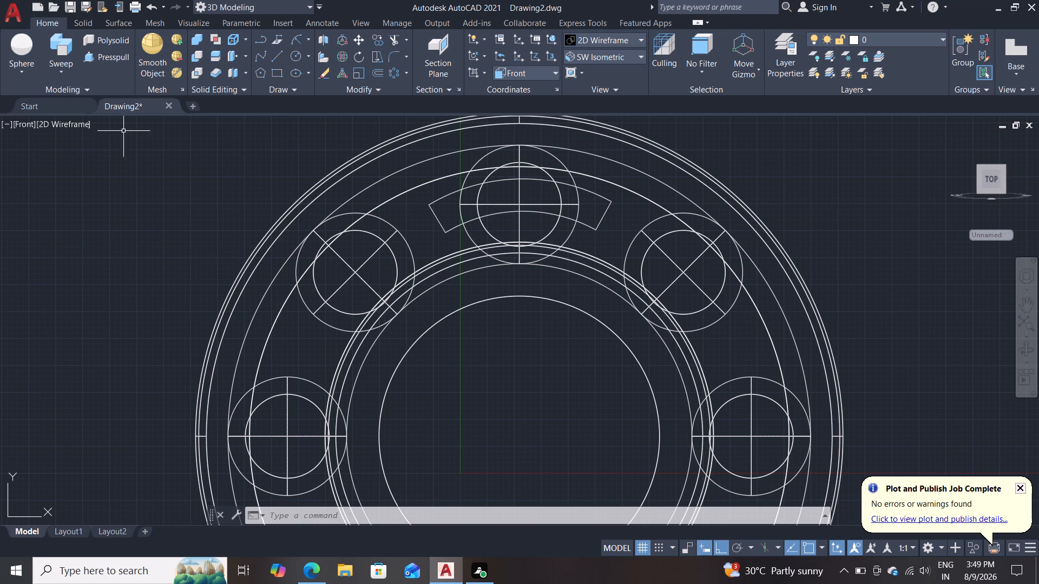
Display the bearing in the Shades of Gray visual style.
click(74, 120)
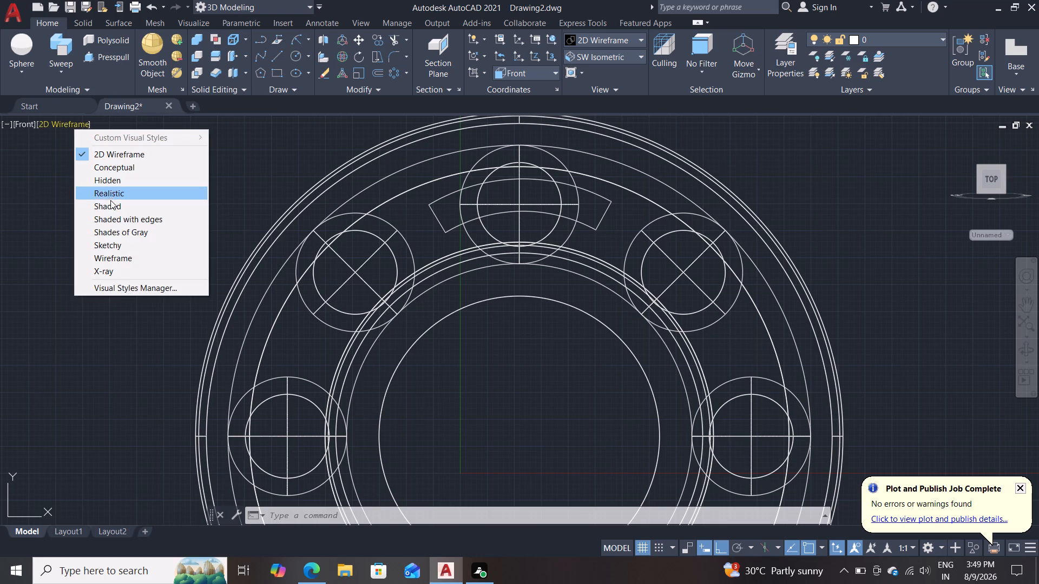
click(116, 235)
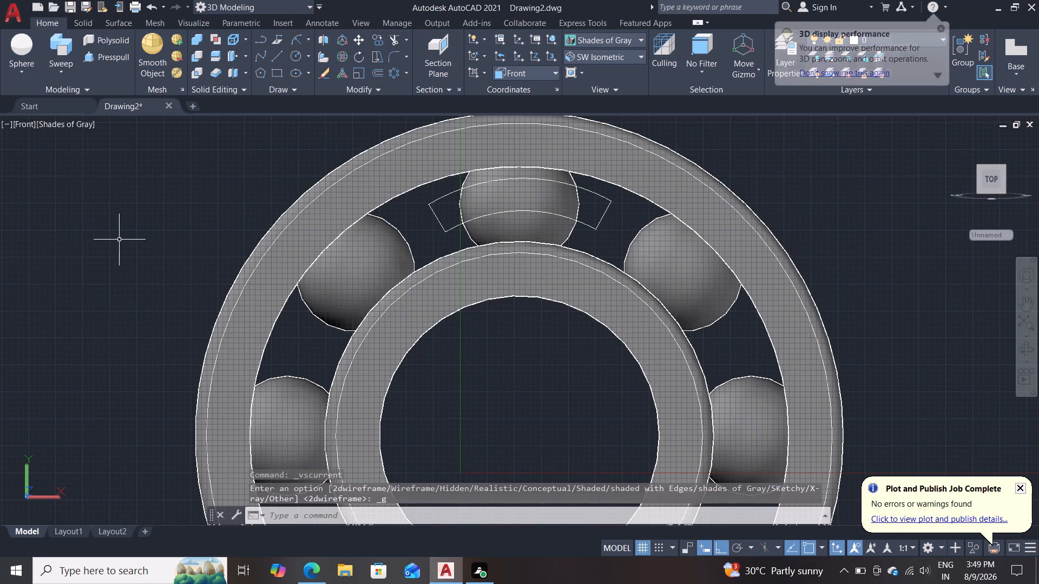
Hide the outer and inner bearing rings, leaving the balls and the closed arc profile displayed.
shift+middle_drag(81, 287, 192, 327)
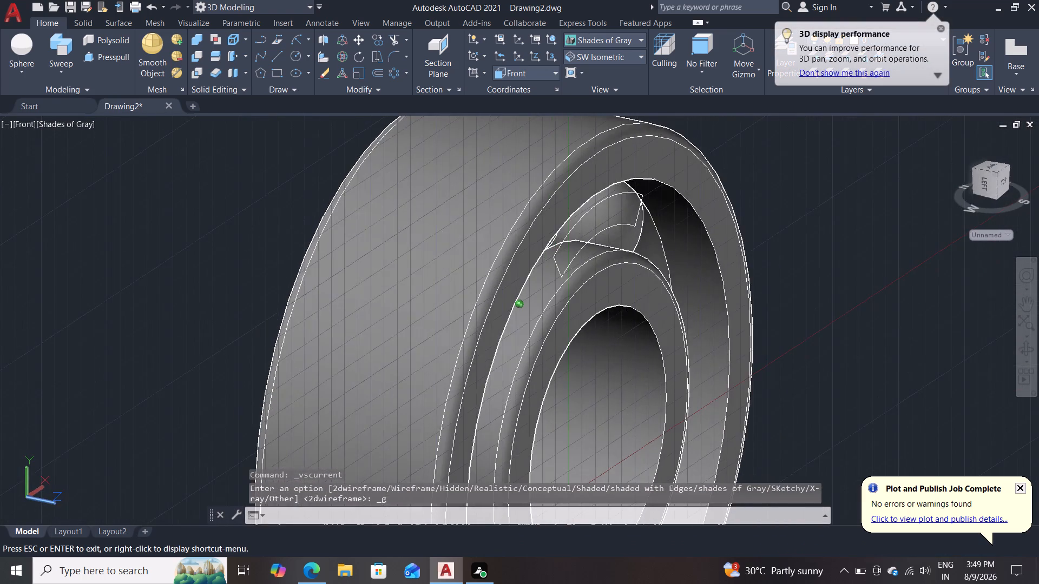
shift+middle_drag(192, 327, 262, 307)
scroll(269, 289, down, 1)
middle_drag(264, 281, 203, 264)
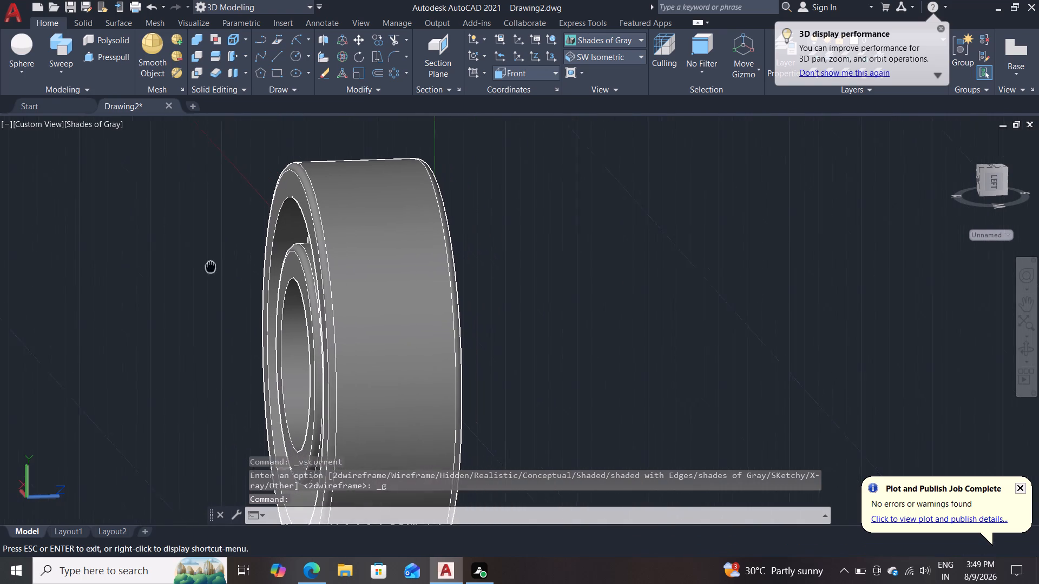
middle_drag(203, 264, 170, 257)
shift+middle_drag(208, 283, 123, 270)
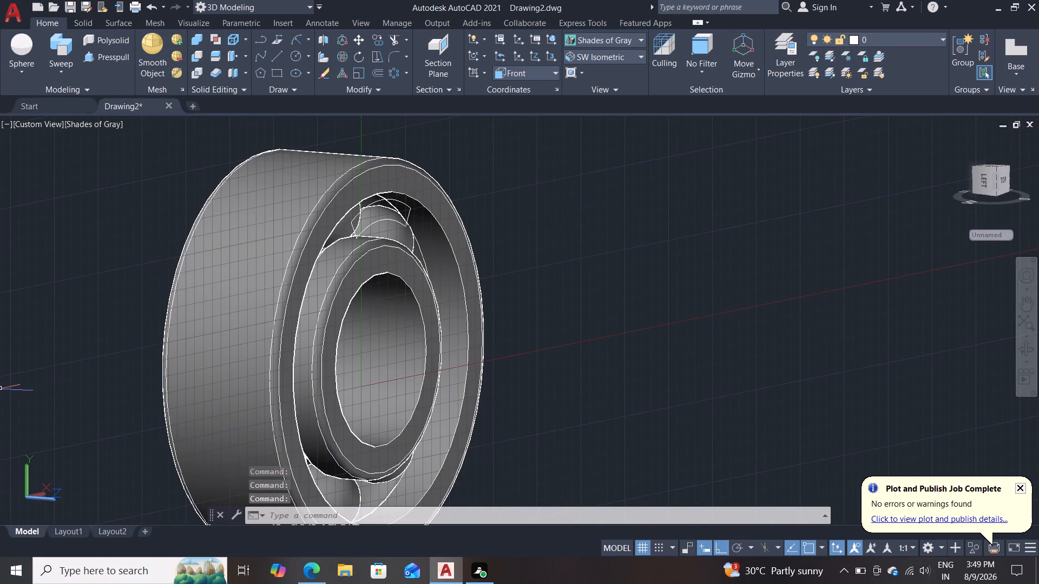
click(203, 283)
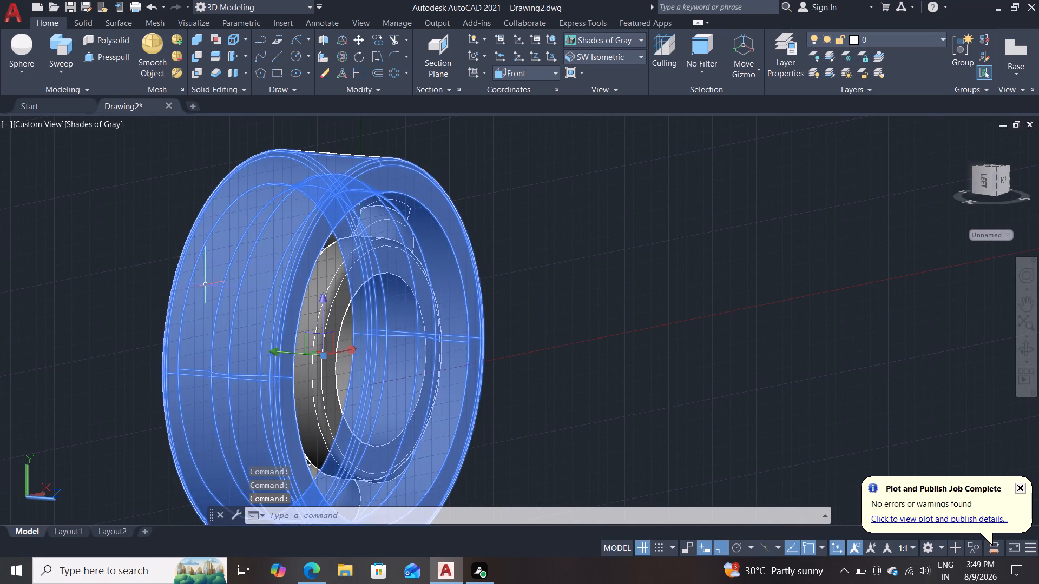
click(336, 330)
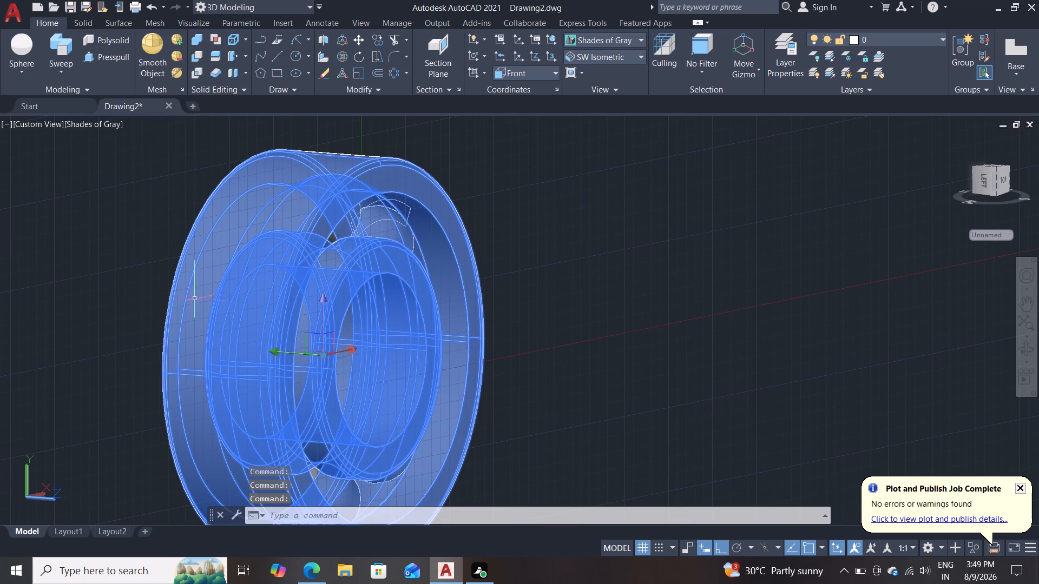
right_click(185, 291)
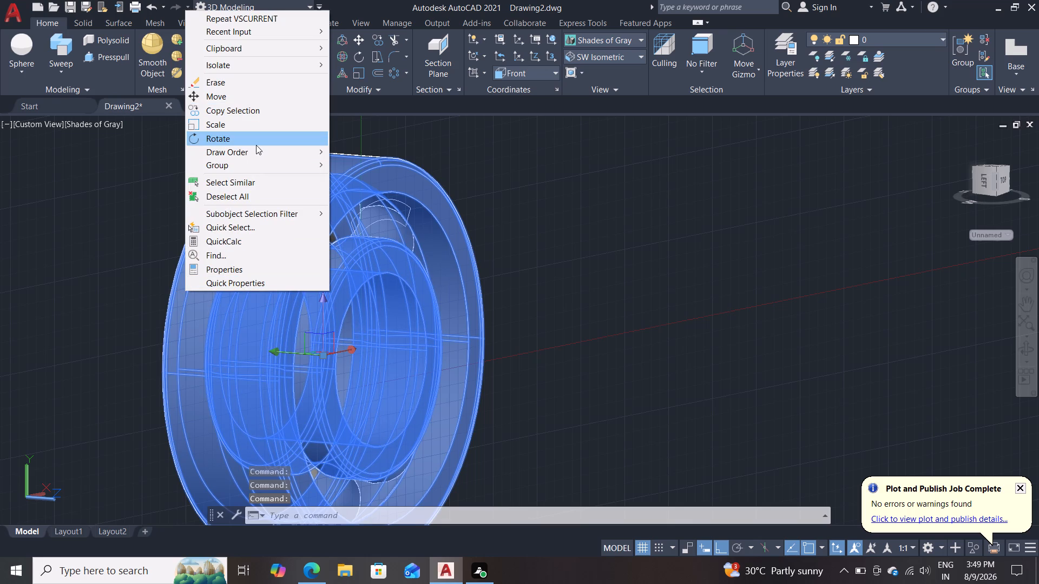
click(271, 67)
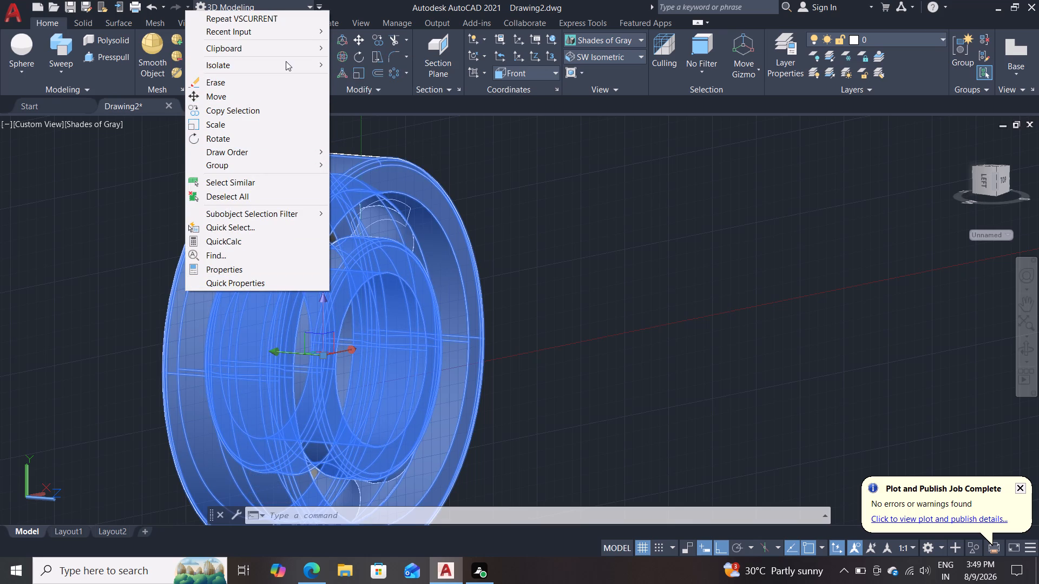
click(349, 75)
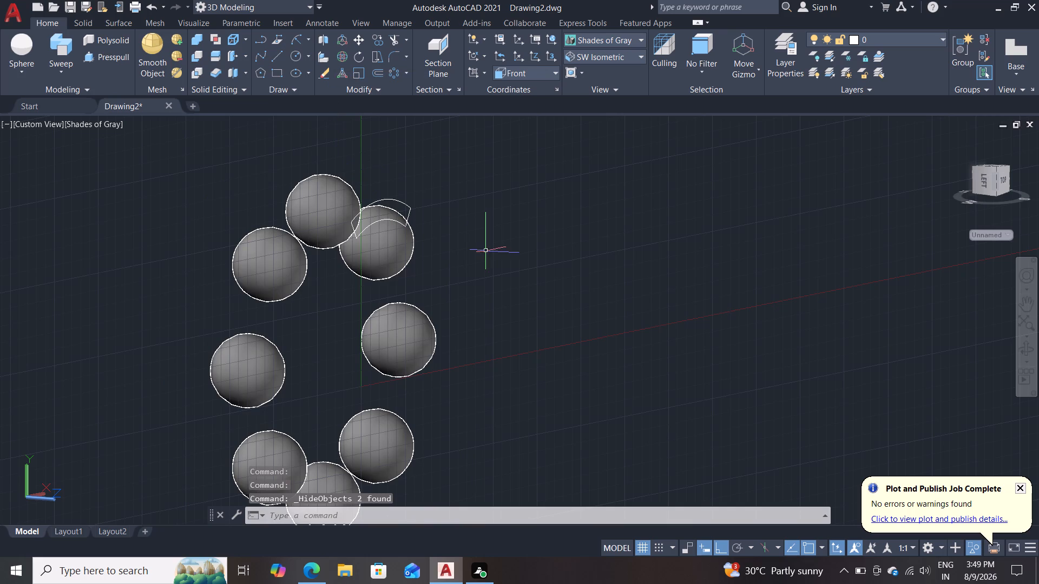
Move the closed arc profile a distance of 10 from its geometric centre toward the centre of the topmost ball.
shift+scroll(516, 329, up, 1)
shift+middle_drag(516, 329, 429, 358)
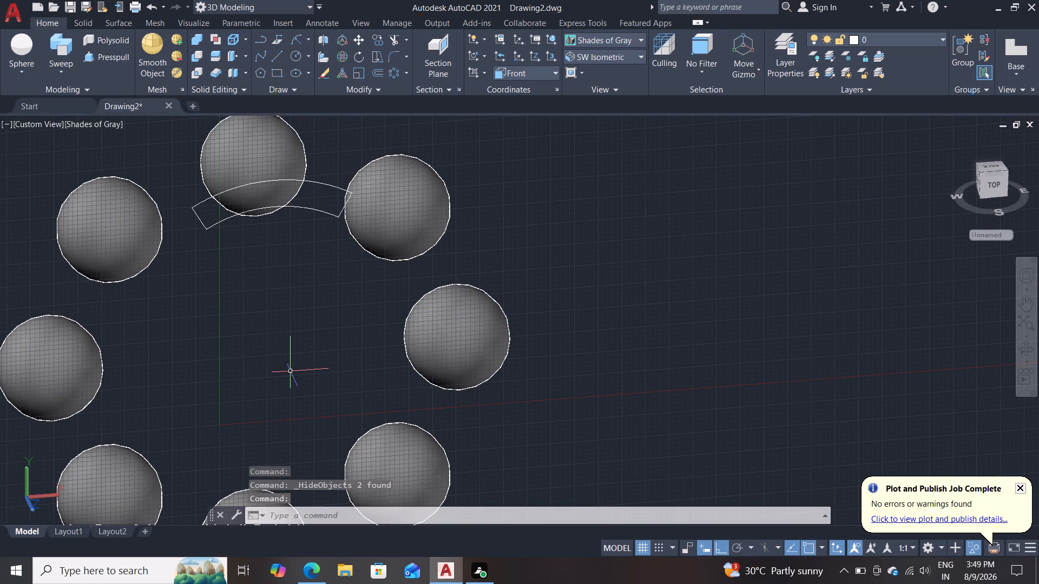
key(m)
key(Return)
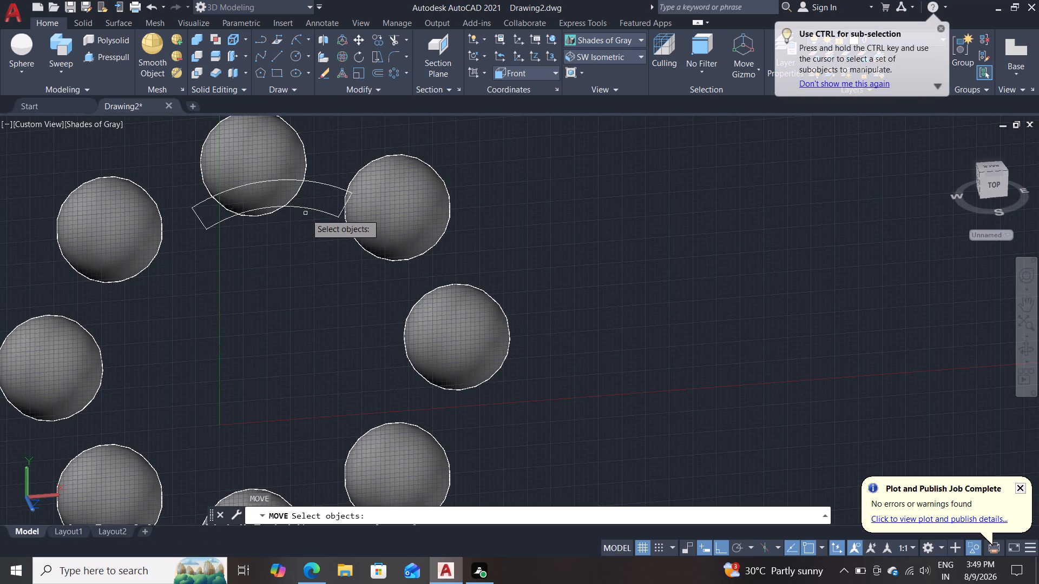
click(312, 214)
click(320, 207)
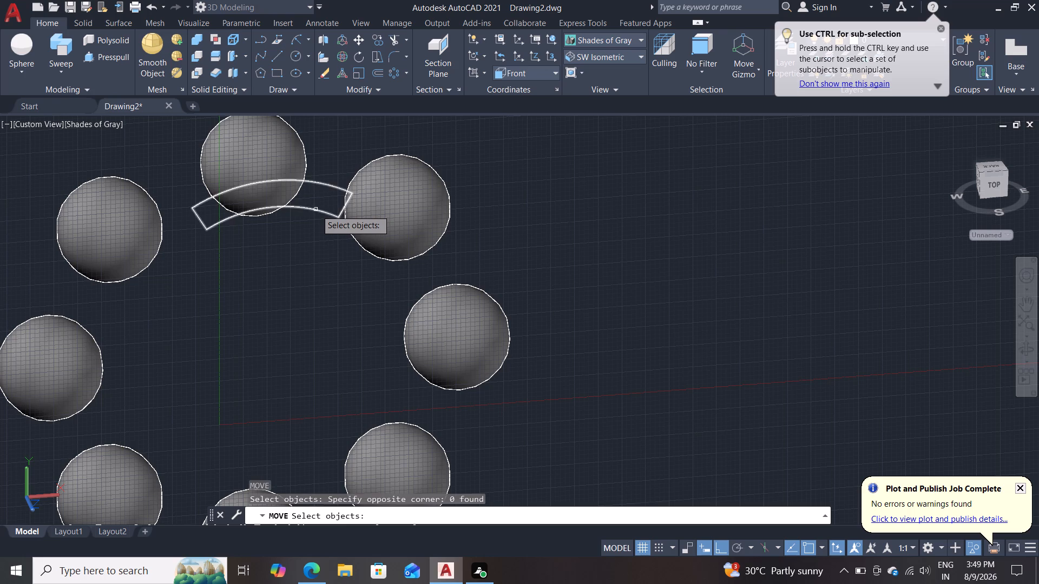
click(316, 210)
key(Return)
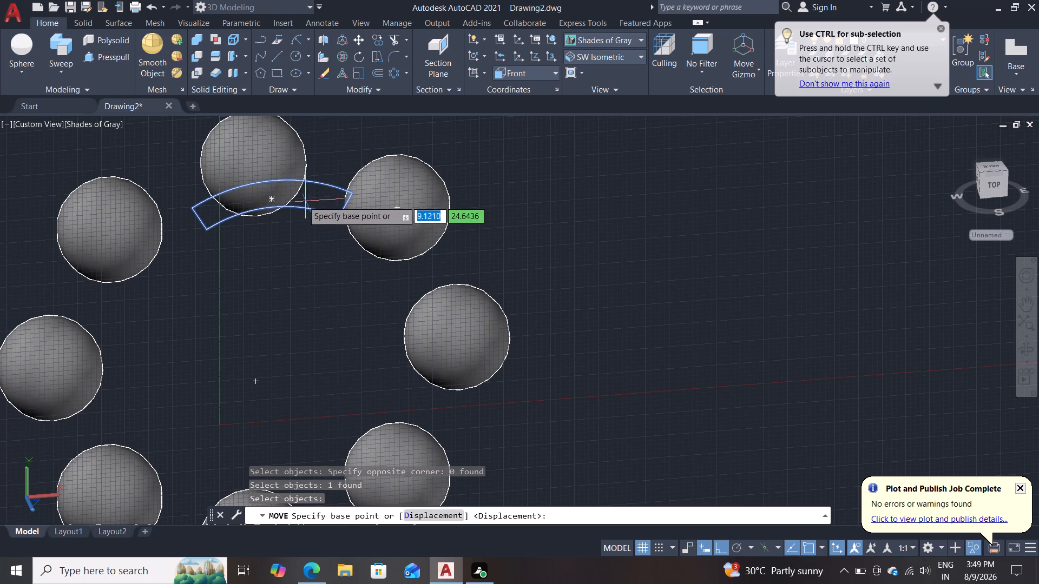
click(271, 200)
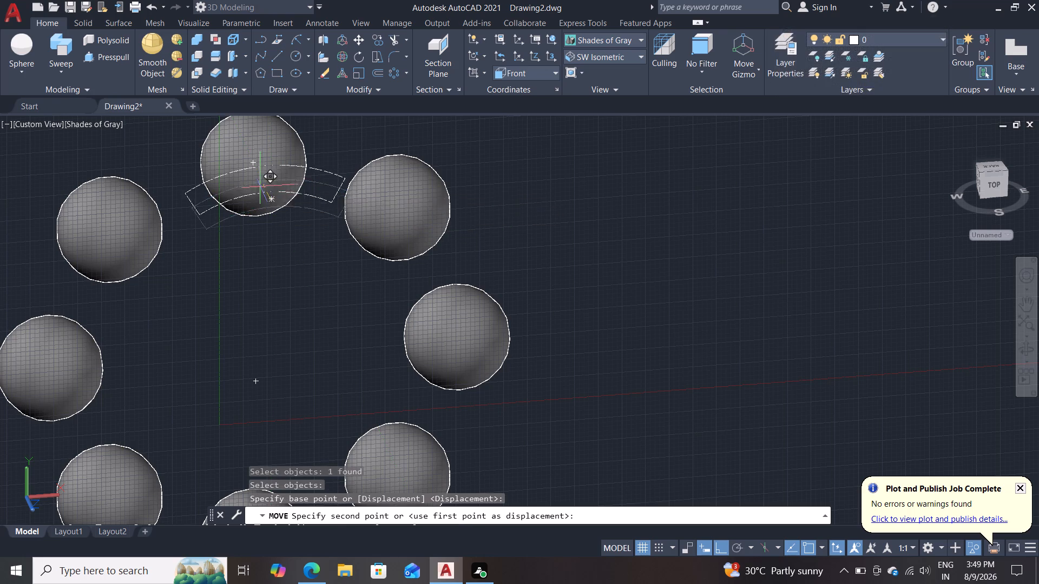
text(10)
key(Return)
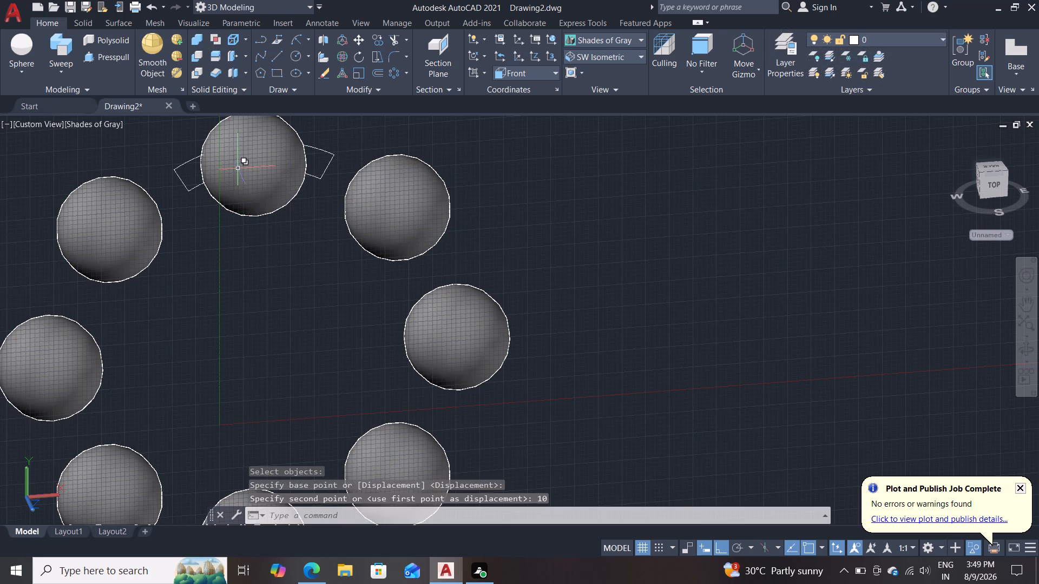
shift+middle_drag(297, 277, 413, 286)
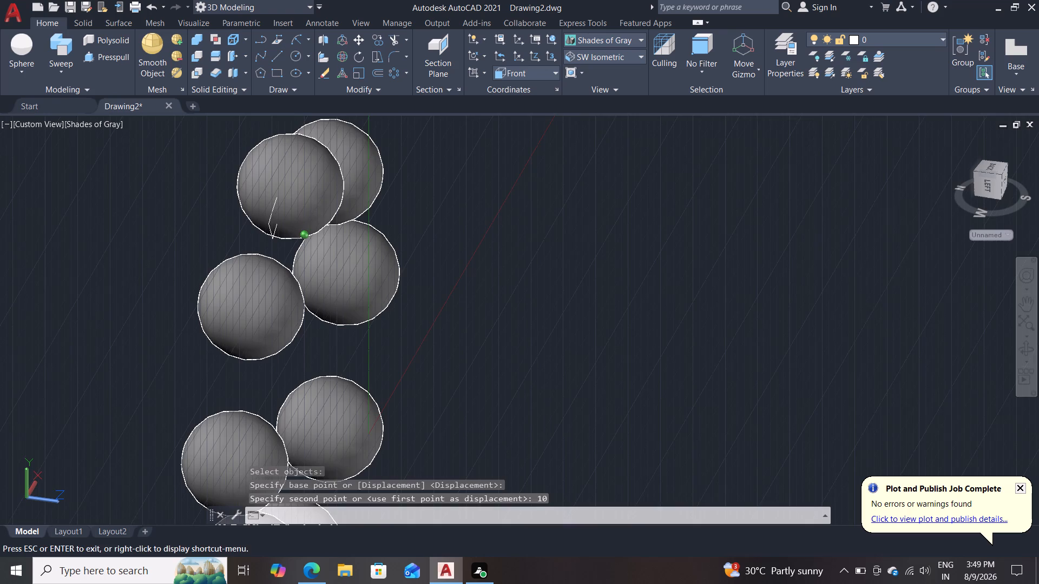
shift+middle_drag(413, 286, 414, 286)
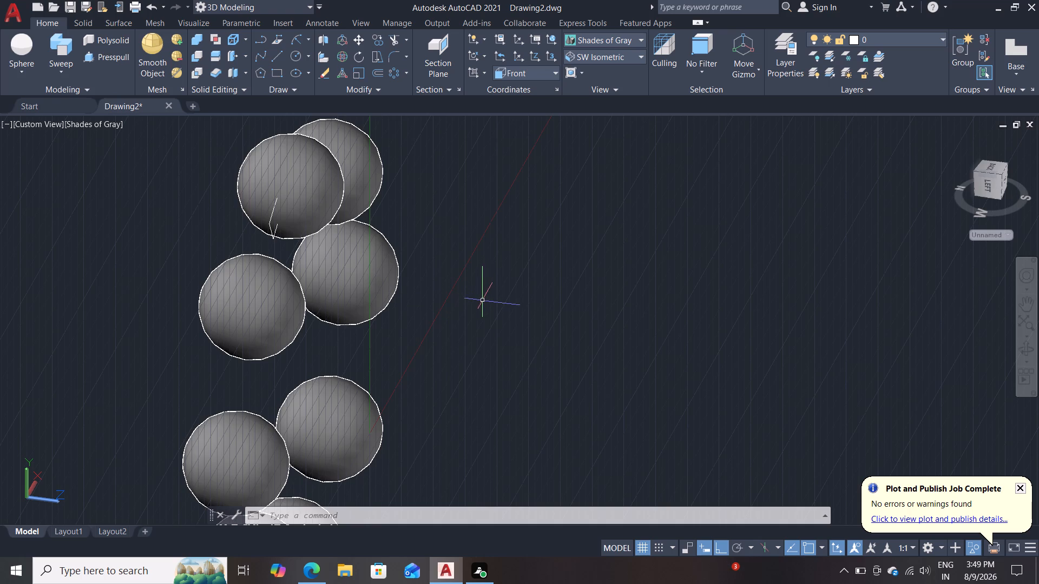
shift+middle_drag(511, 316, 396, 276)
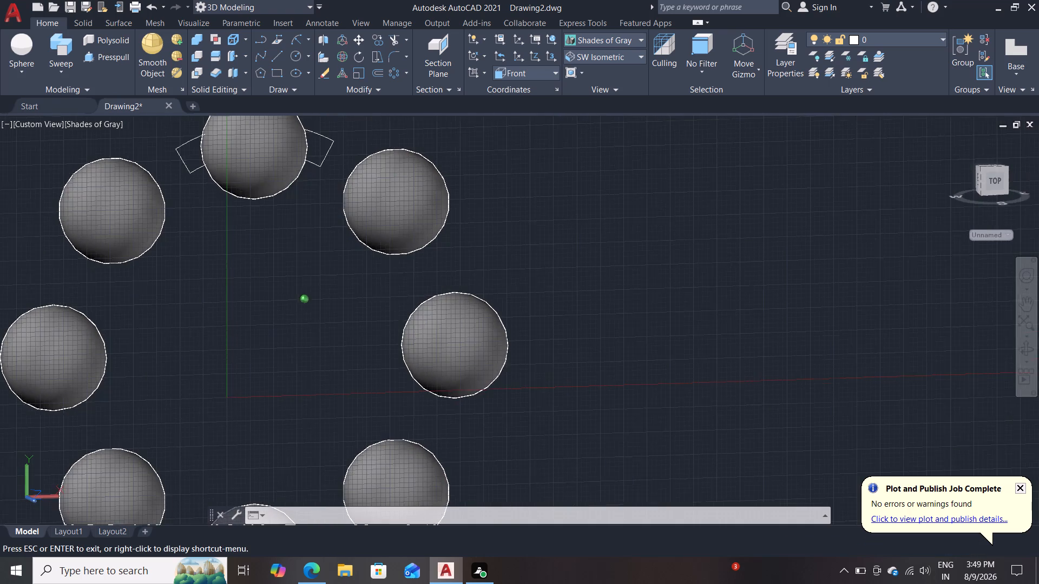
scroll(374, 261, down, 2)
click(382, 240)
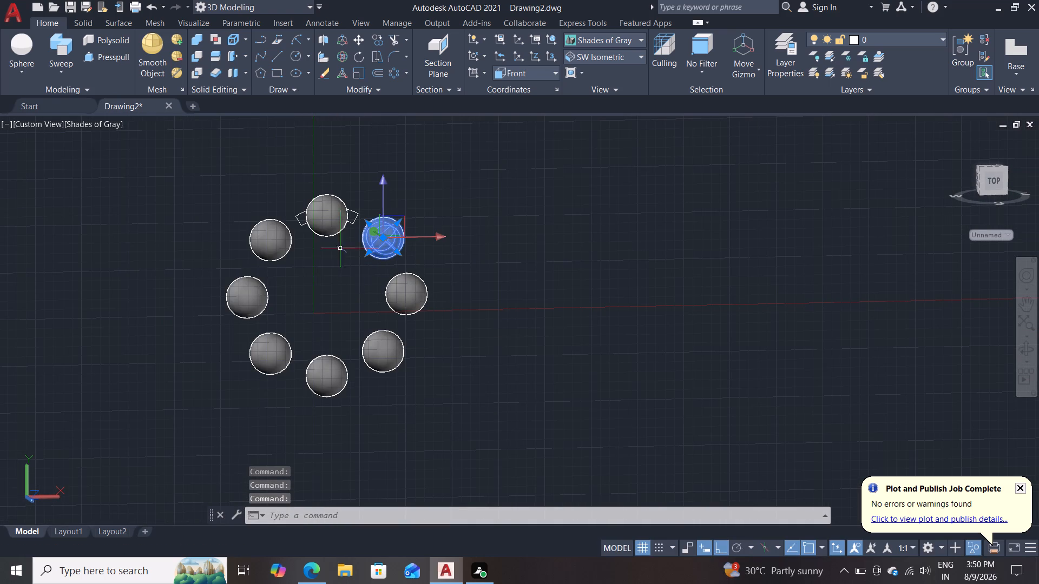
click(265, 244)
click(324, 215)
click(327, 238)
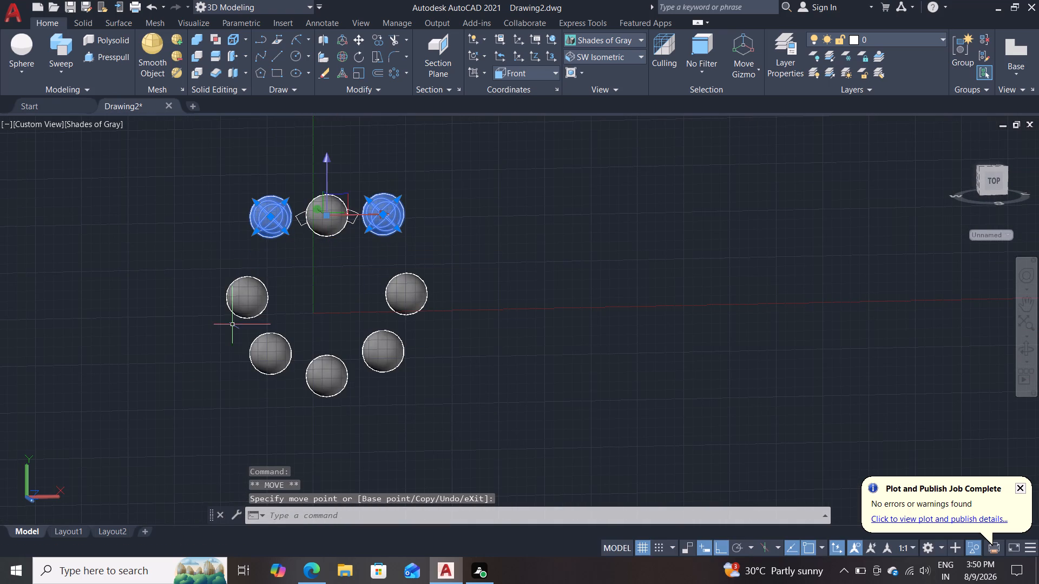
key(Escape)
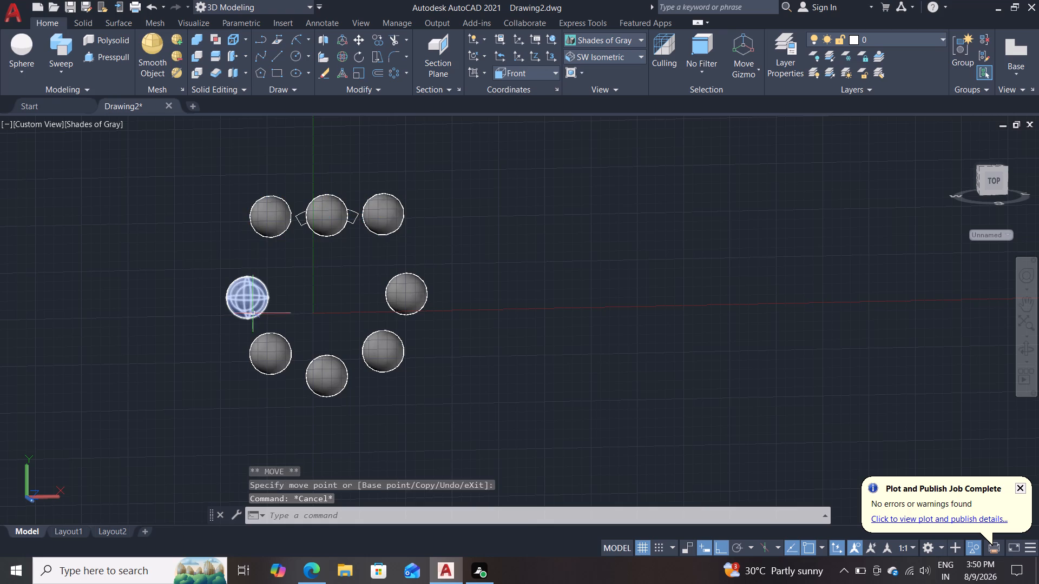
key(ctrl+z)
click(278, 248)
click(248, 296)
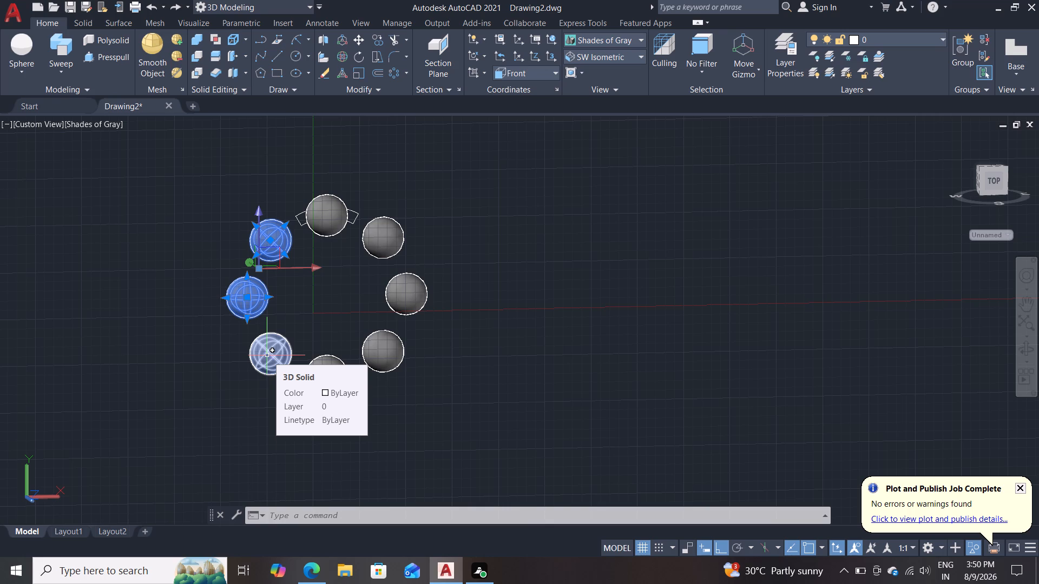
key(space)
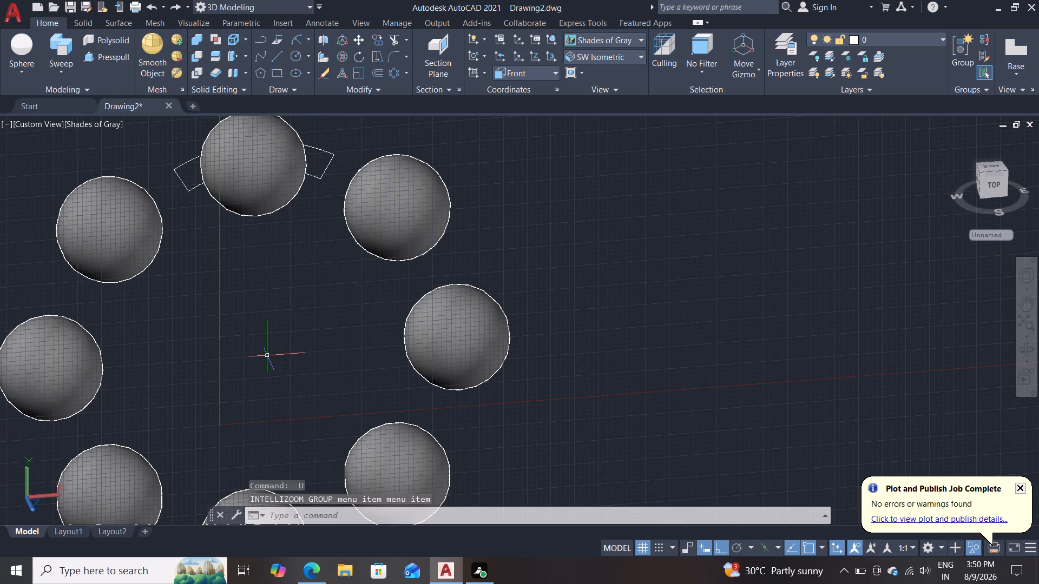
Hide the seven other balls, leaving only the topmost ball and the closed arc profile displayed.
scroll(309, 412, down, 2)
click(231, 343)
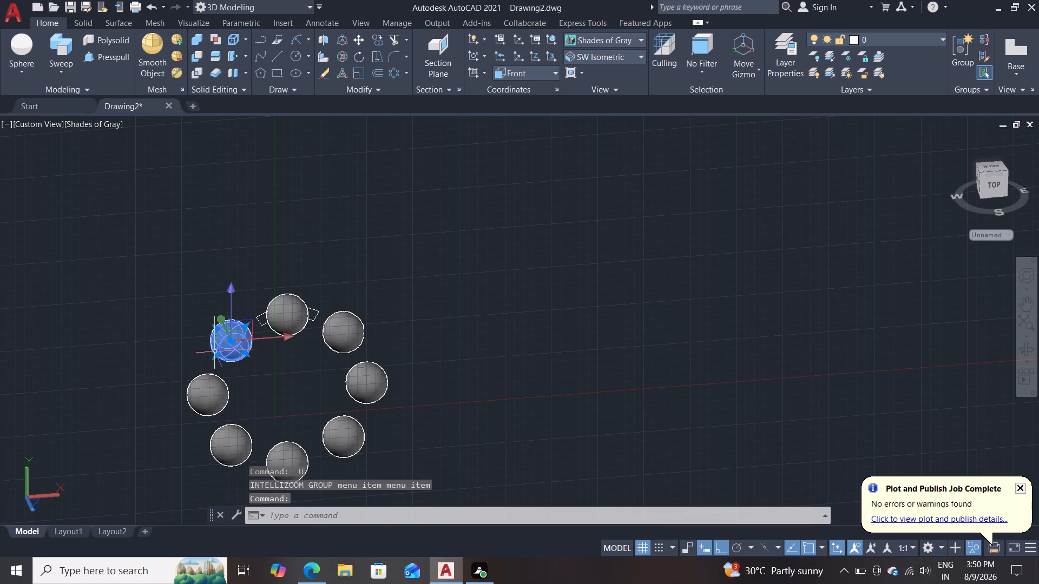
click(187, 393)
click(220, 448)
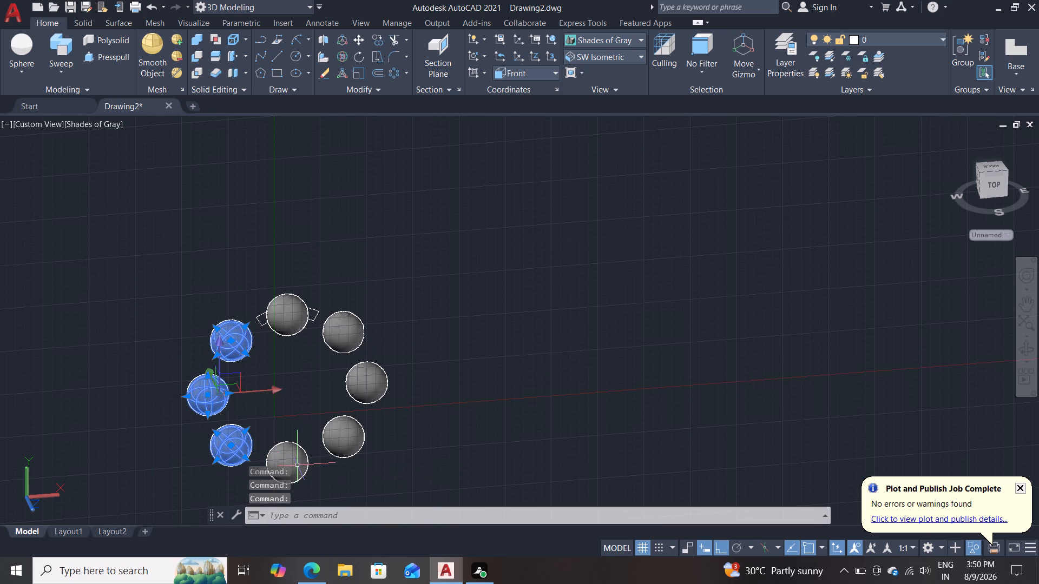
click(297, 466)
click(337, 426)
click(365, 375)
click(346, 325)
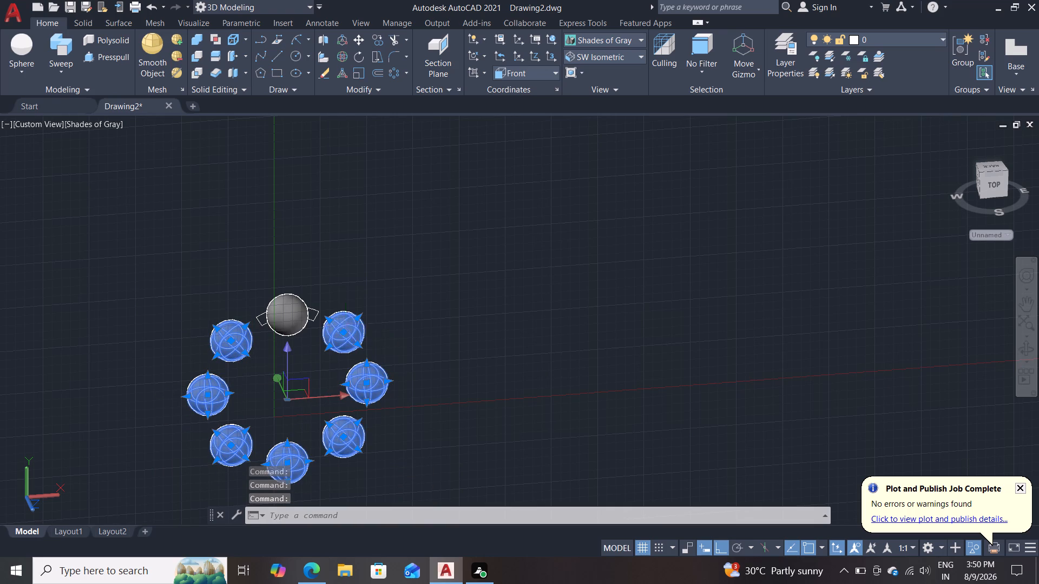
right_click(347, 324)
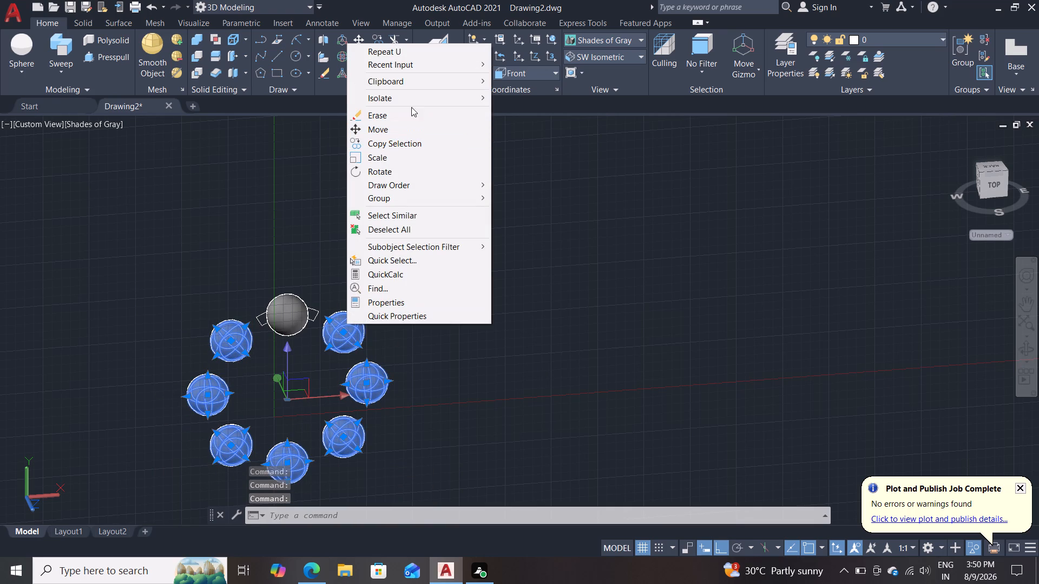
click(413, 98)
click(524, 118)
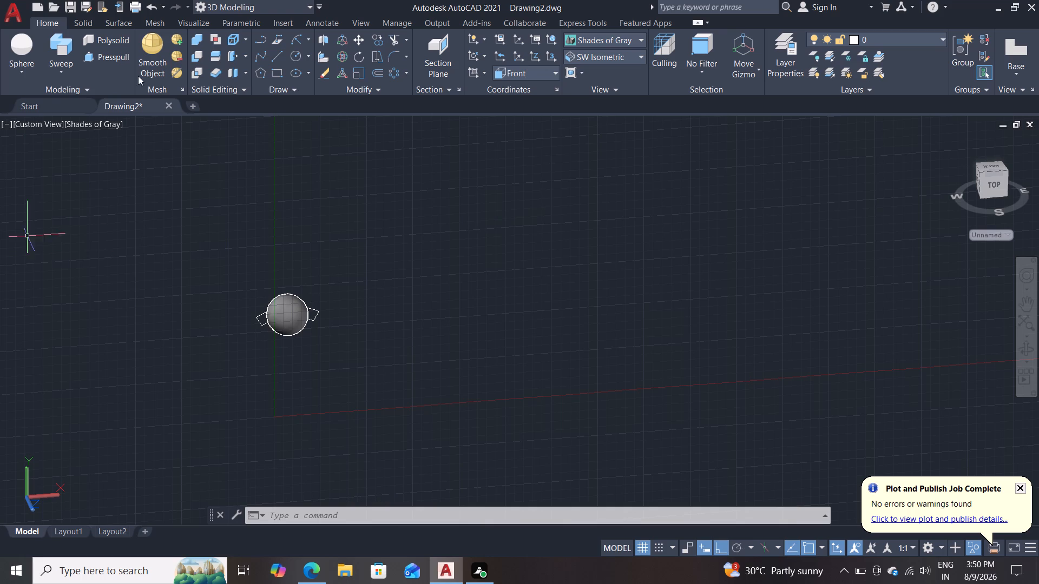
Display the model in the 2D Wireframe visual style.
click(25, 122)
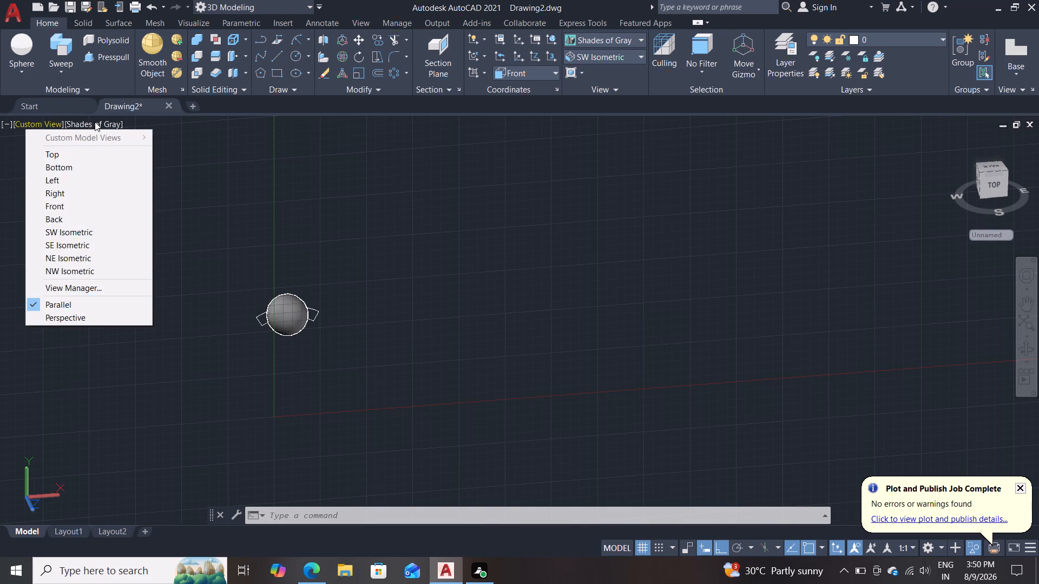
click(95, 122)
click(95, 122)
click(107, 121)
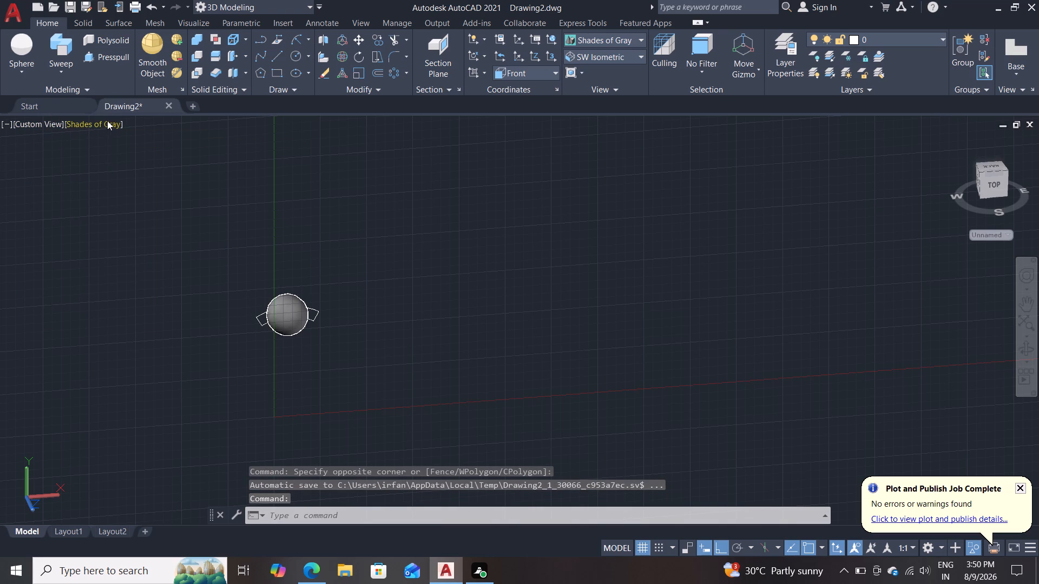
click(139, 155)
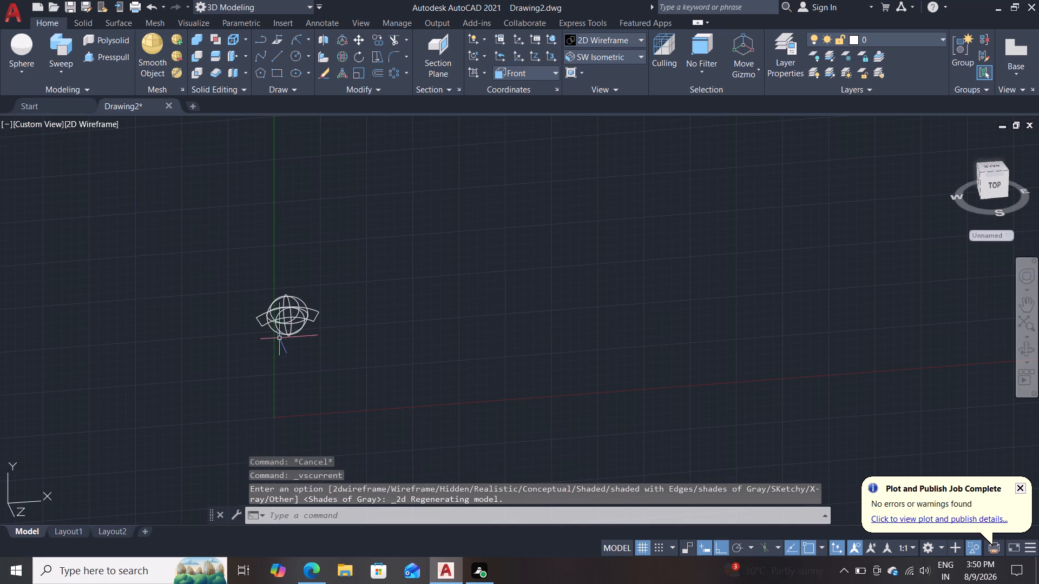
Examine how the closed arc profile sits across the remaining ball, finishing in the Front view.
scroll(279, 338, up, 4)
middle_drag(236, 324, 139, 341)
scroll(236, 324, up, 1)
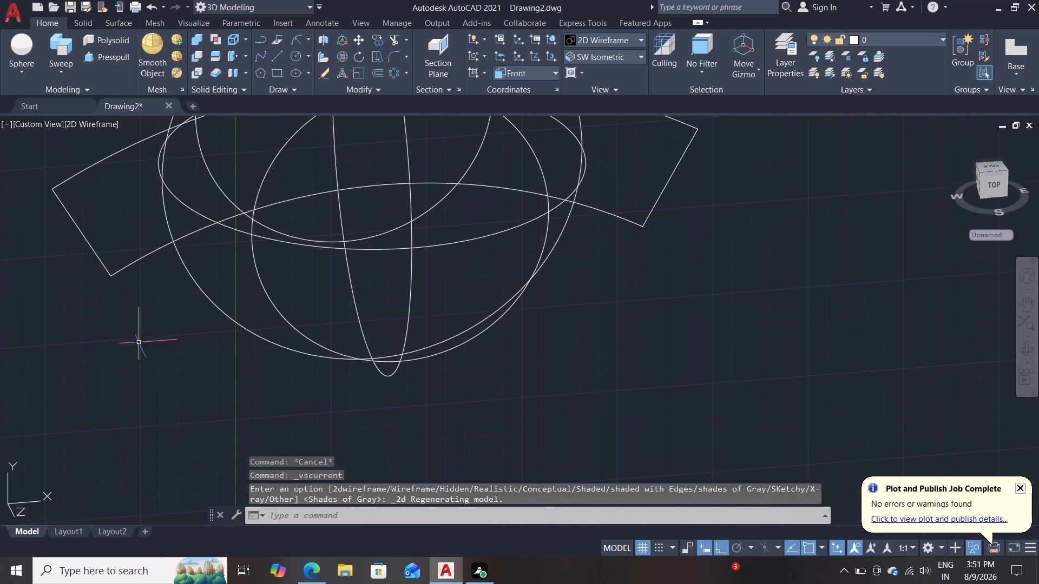
shift+middle_drag(724, 243, 727, 256)
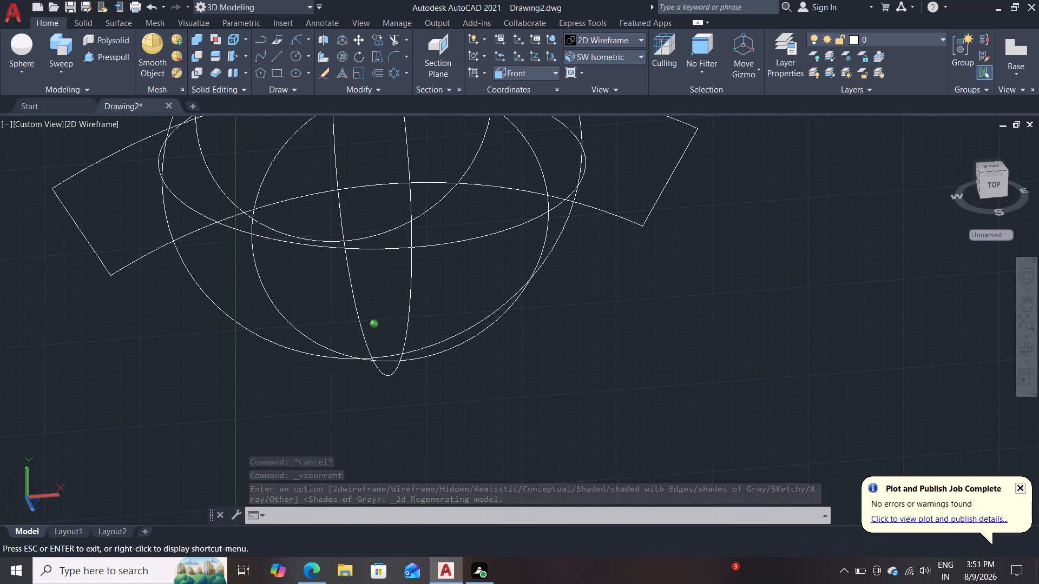
shift+middle_drag(727, 256, 689, 241)
scroll(703, 244, down, 1)
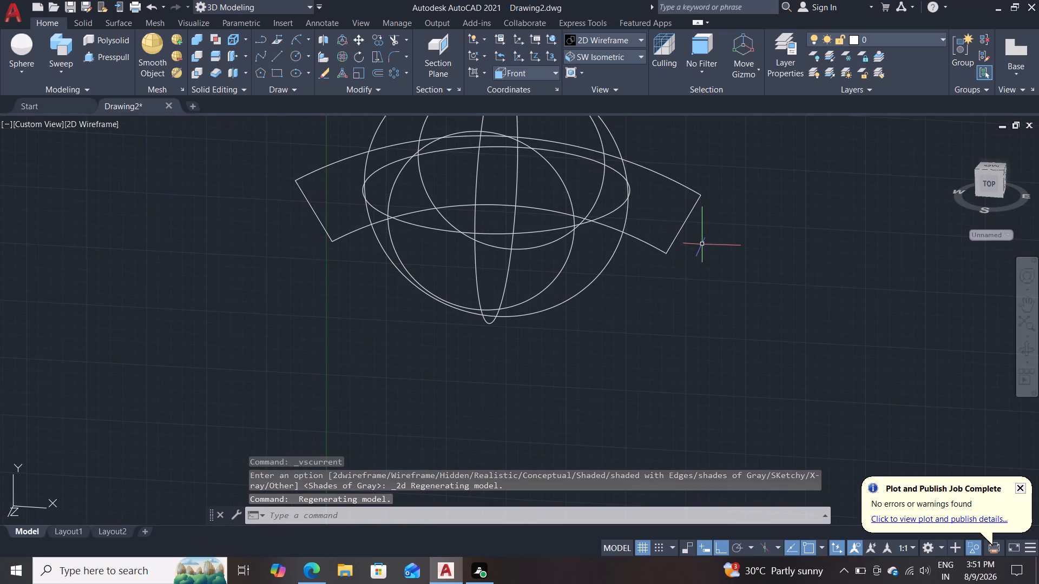
click(21, 124)
click(56, 208)
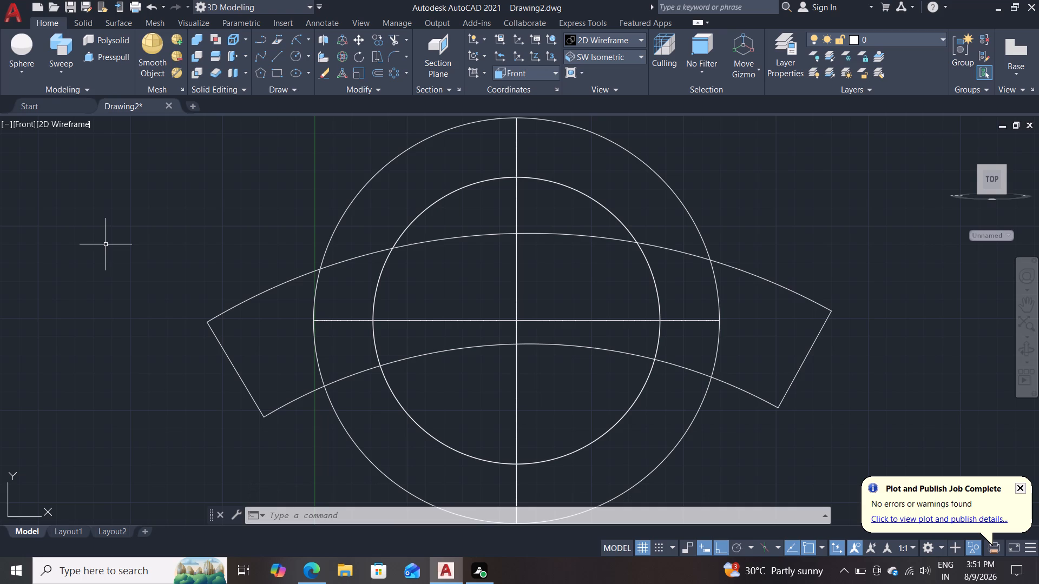
Switch to the Top view and extrude the closed arc profile to a height of 14.
click(21, 123)
click(34, 156)
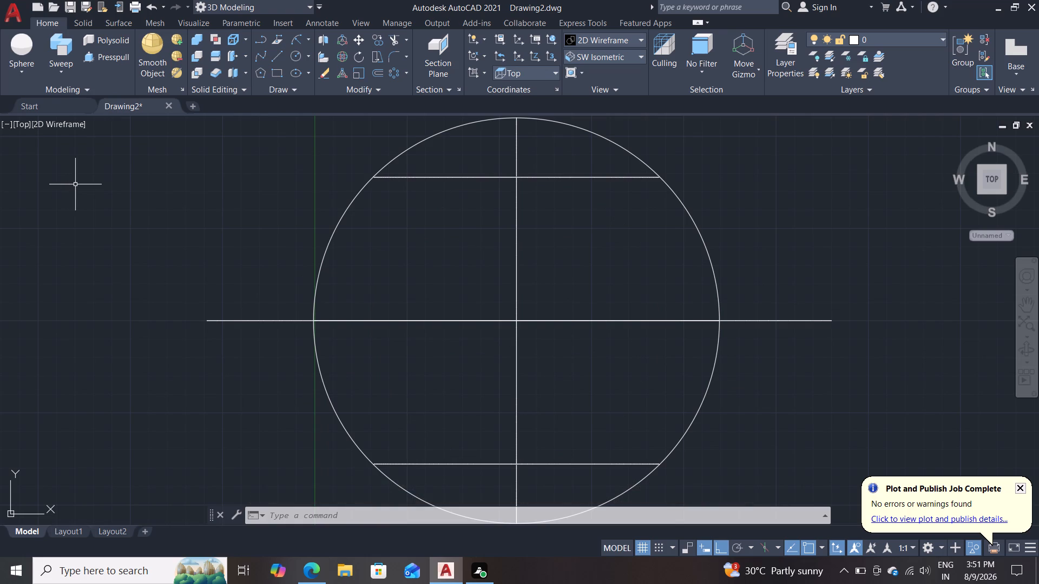
click(64, 77)
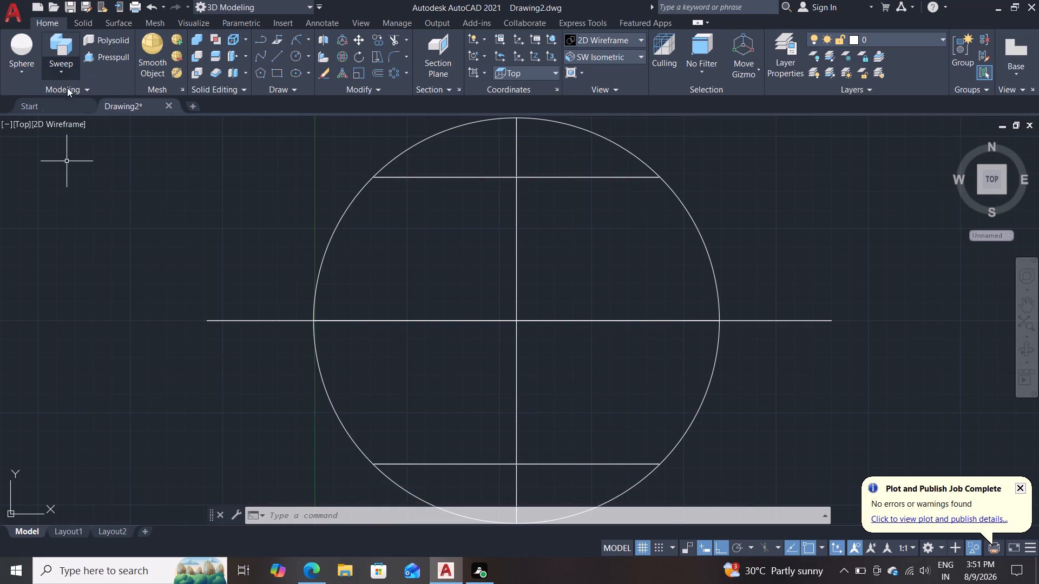
click(68, 98)
click(786, 322)
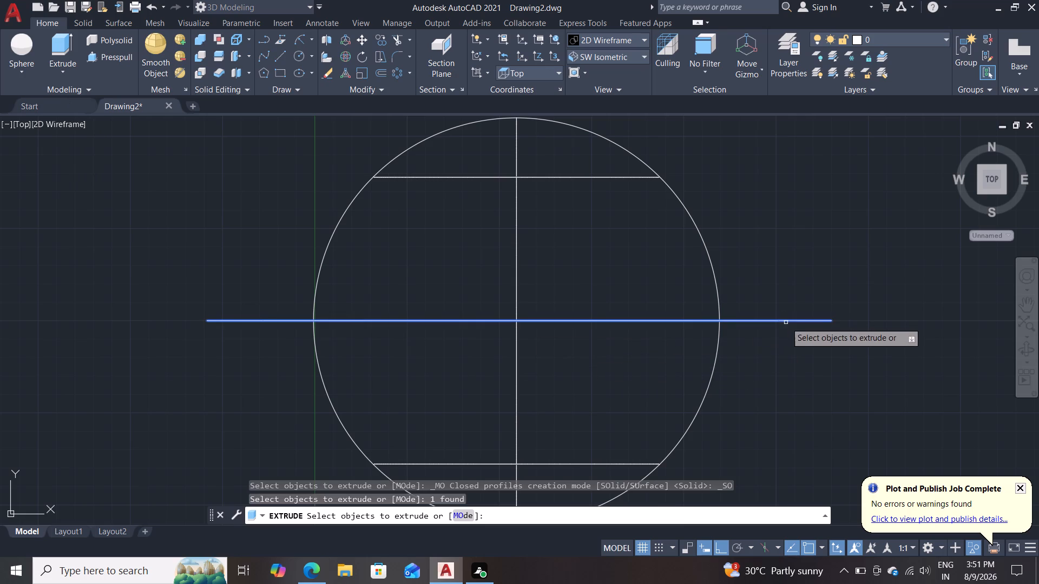
key(Return)
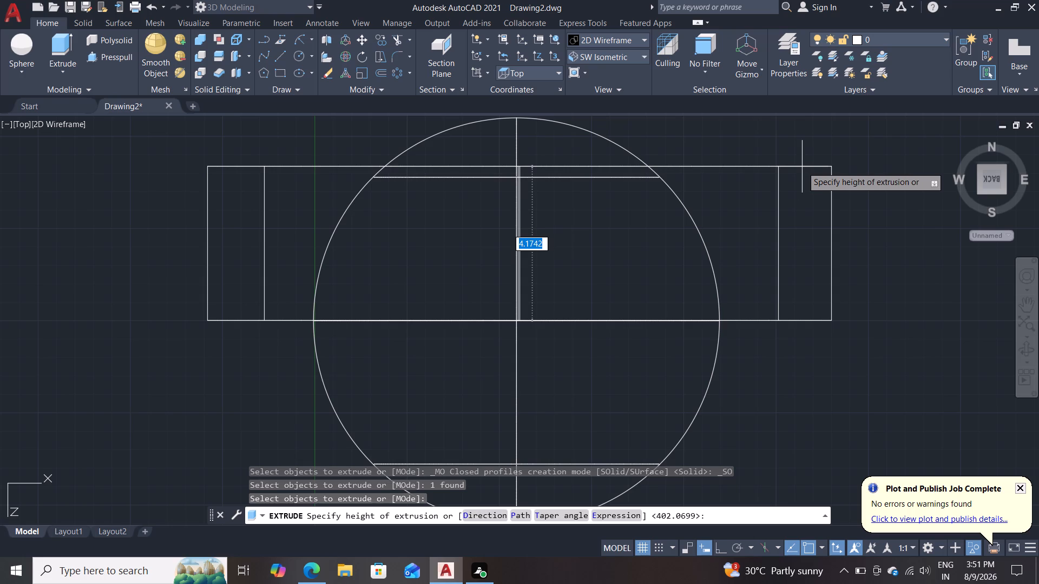
text(14)
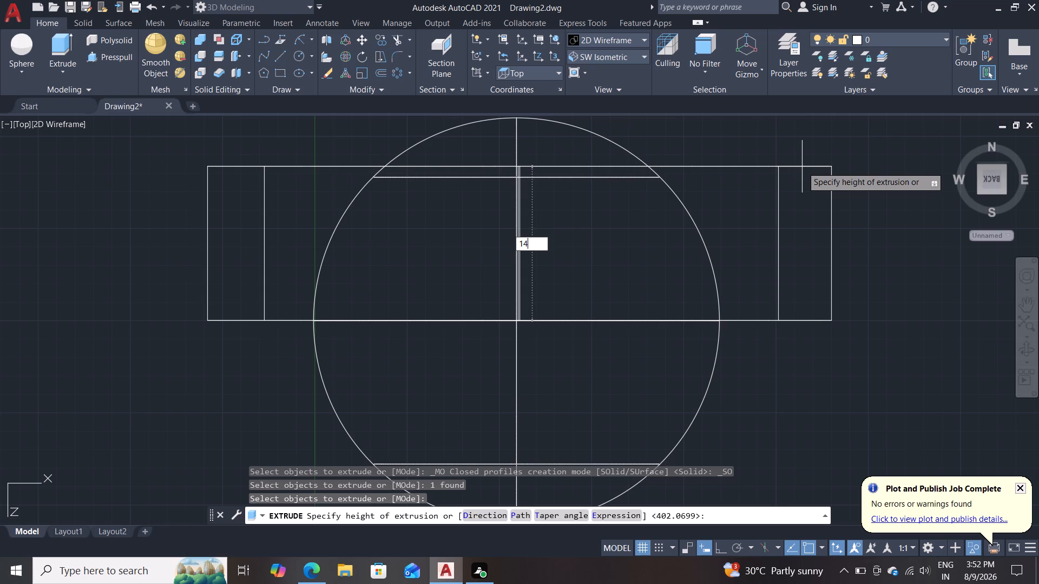
key(Return)
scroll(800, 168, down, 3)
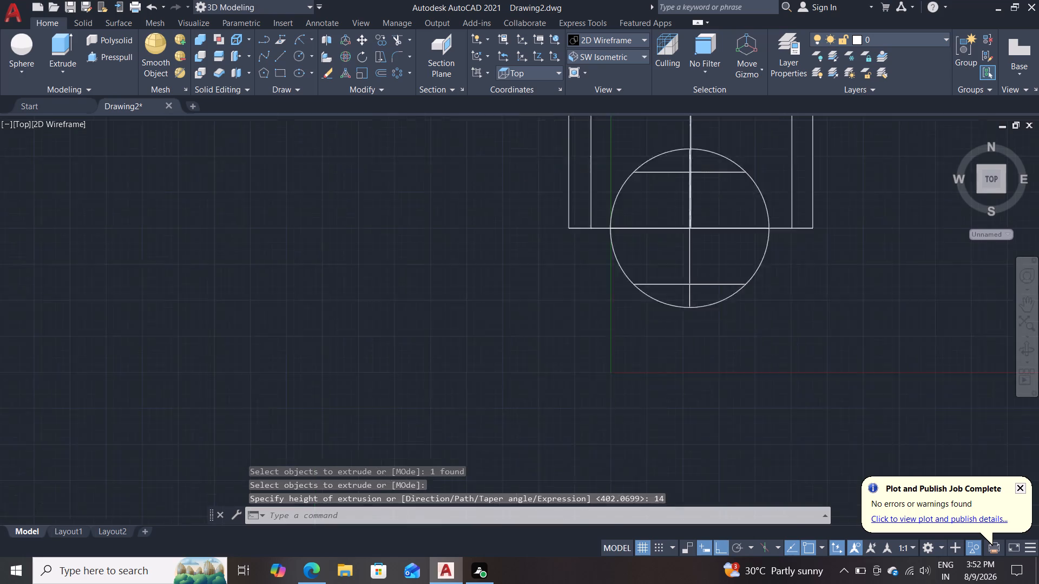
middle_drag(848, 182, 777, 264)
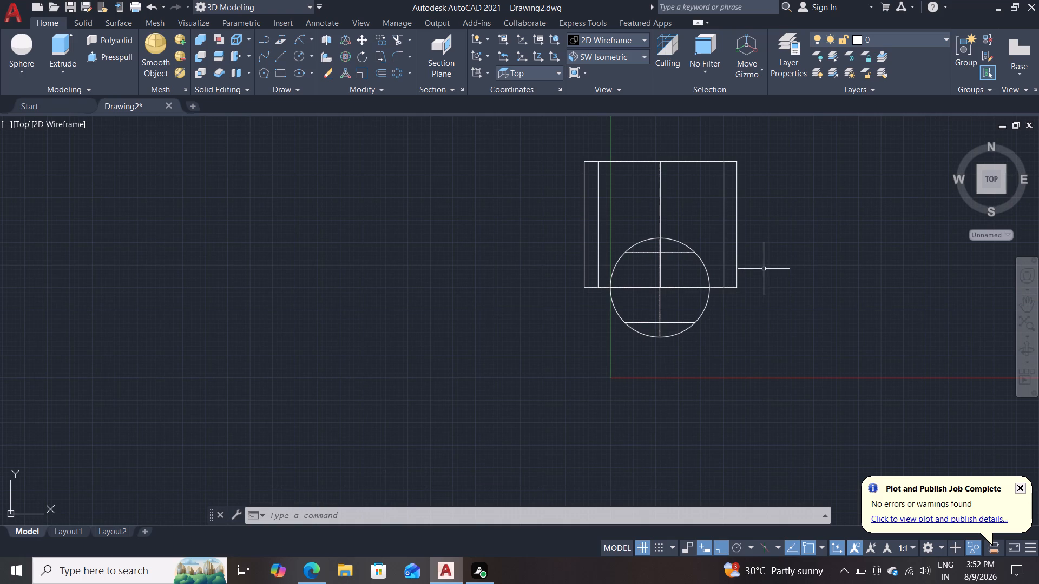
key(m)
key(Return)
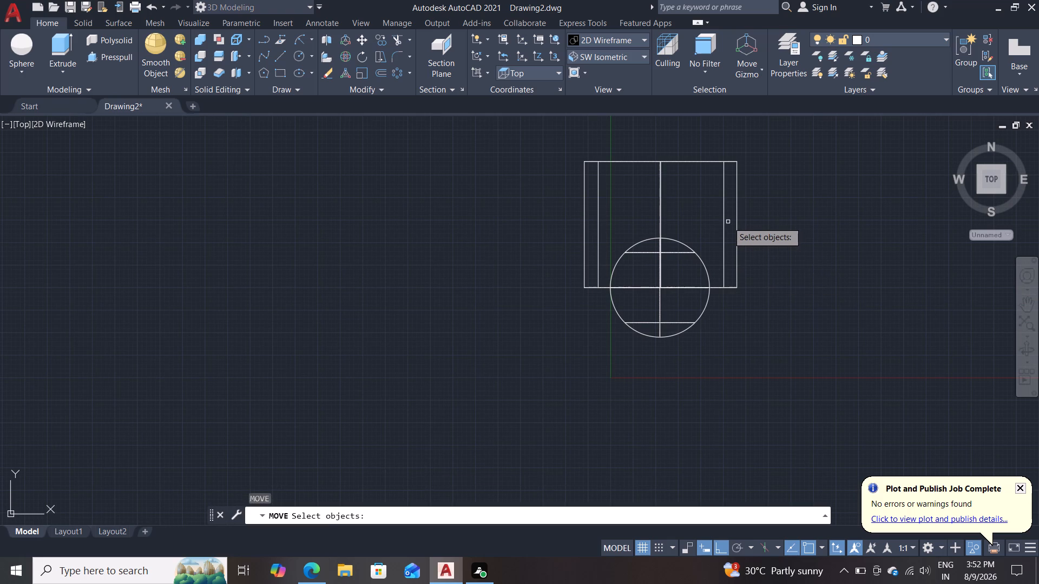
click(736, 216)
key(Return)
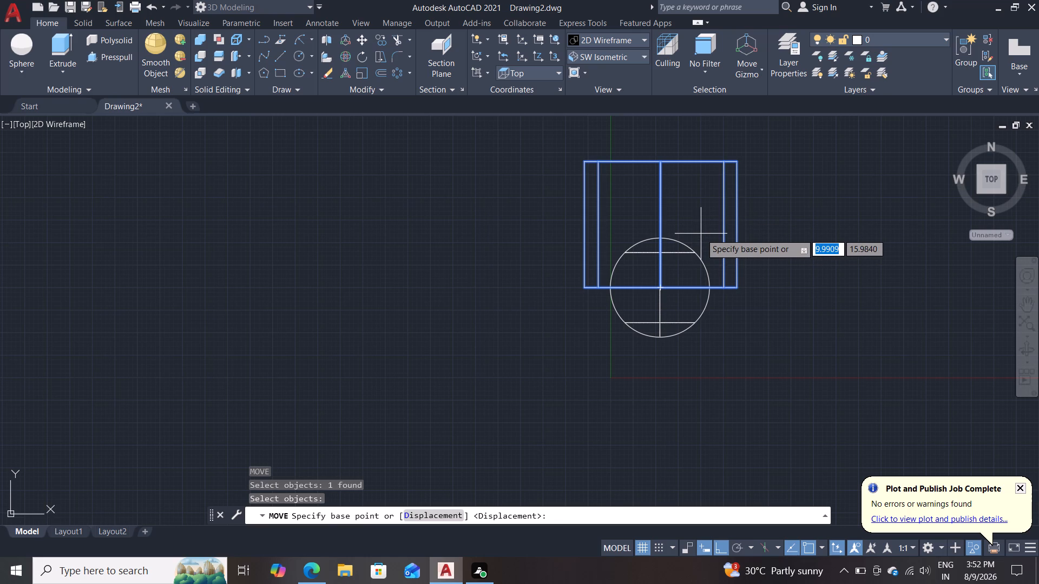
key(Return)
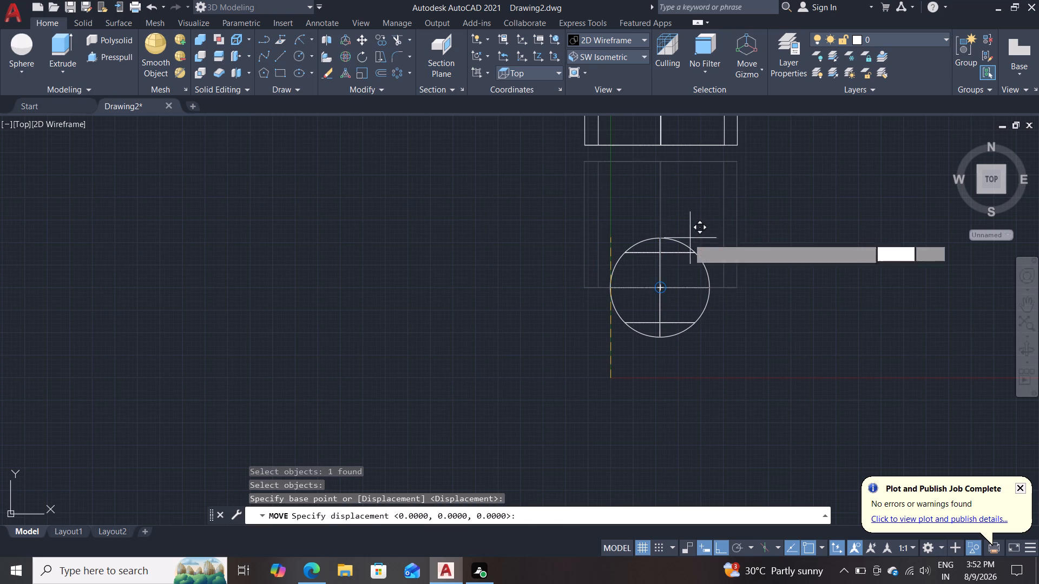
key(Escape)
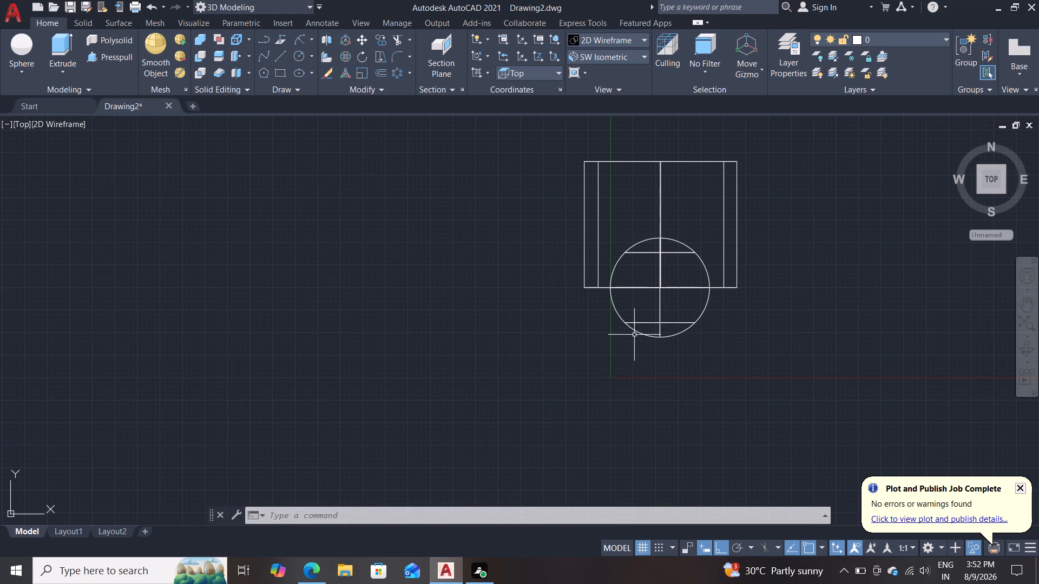
Move the extruded arc block straight along negative Y so that it encloses the ball roughly centrally in the Top view.
key(m)
key(Return)
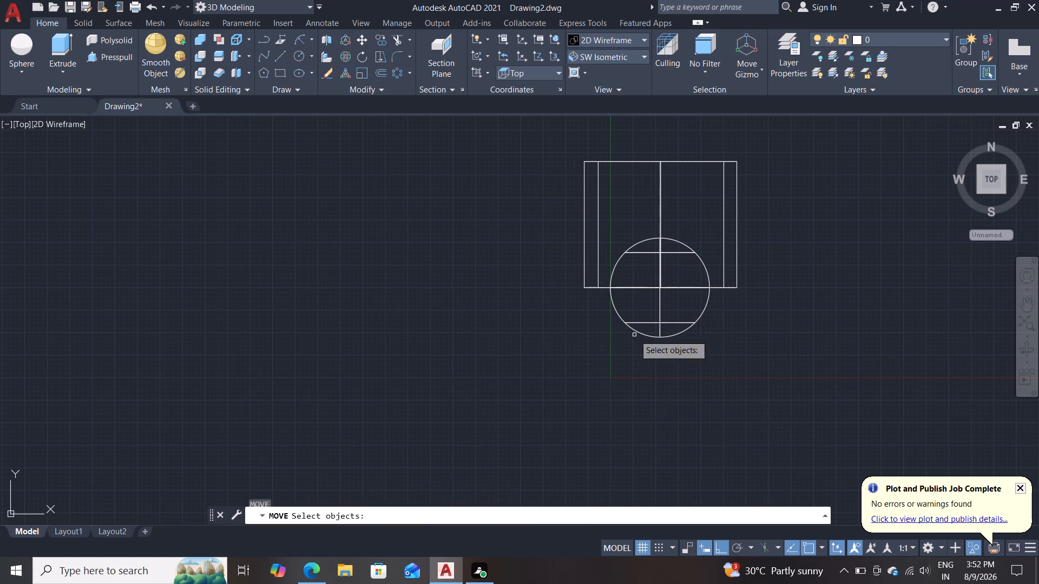
click(735, 234)
key(Return)
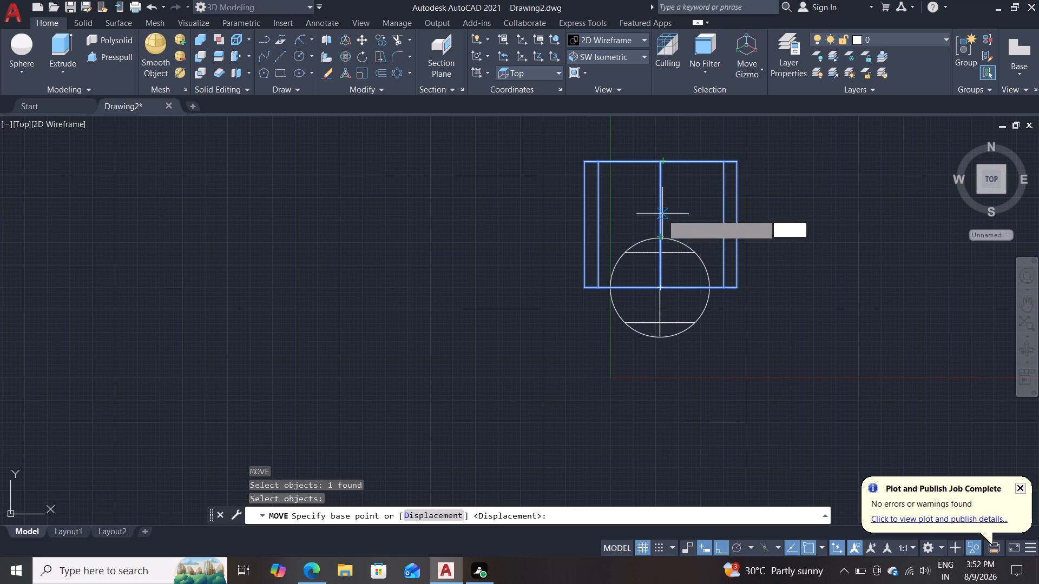
double_click(660, 241)
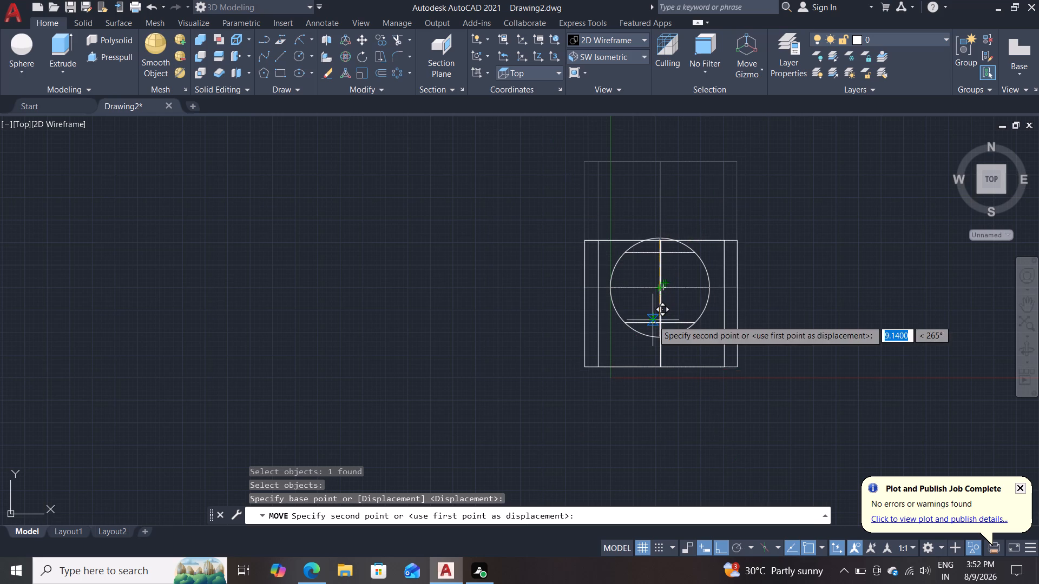
click(668, 296)
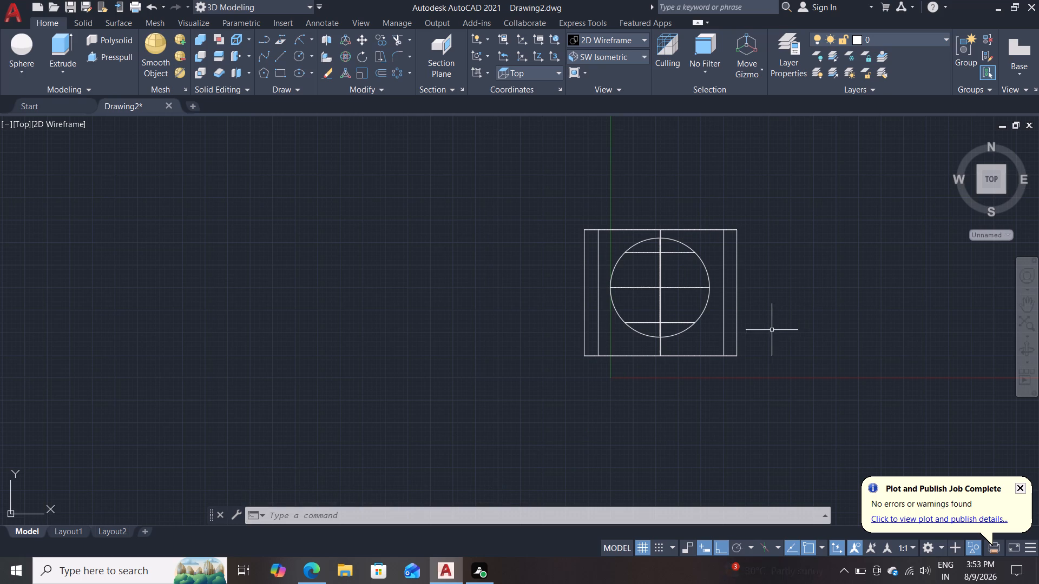
Draw a circle of radius 7 centred on the ball in the Top view.
scroll(711, 341, up, 2)
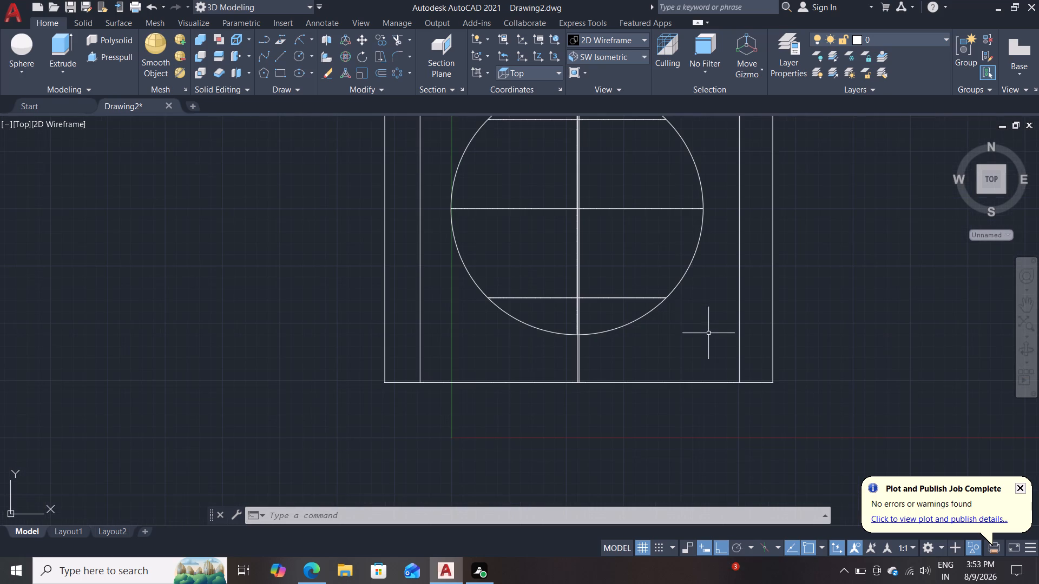
middle_drag(653, 240, 650, 315)
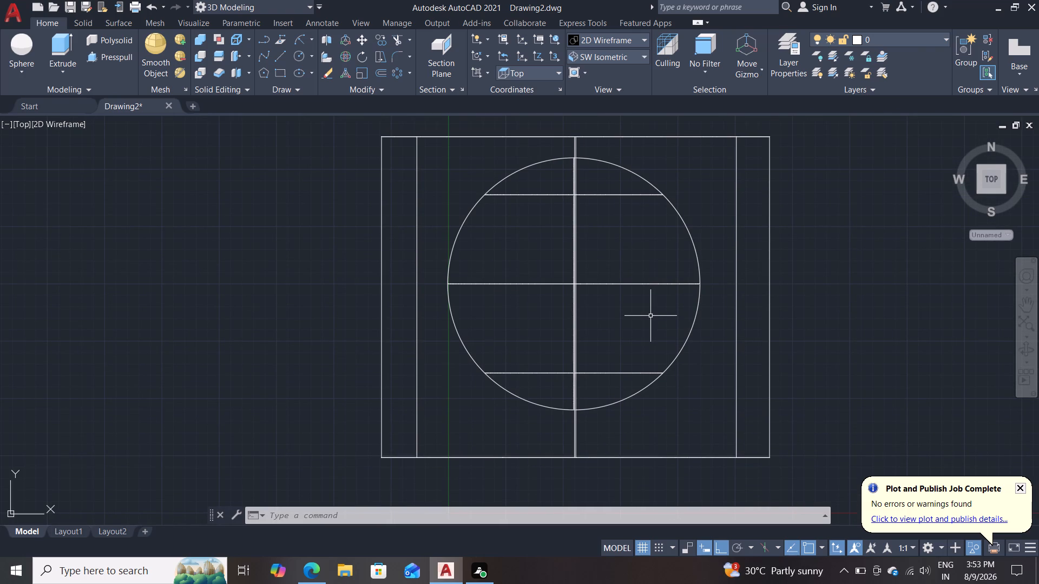
key(c)
key(Return)
scroll(633, 329, up, 2)
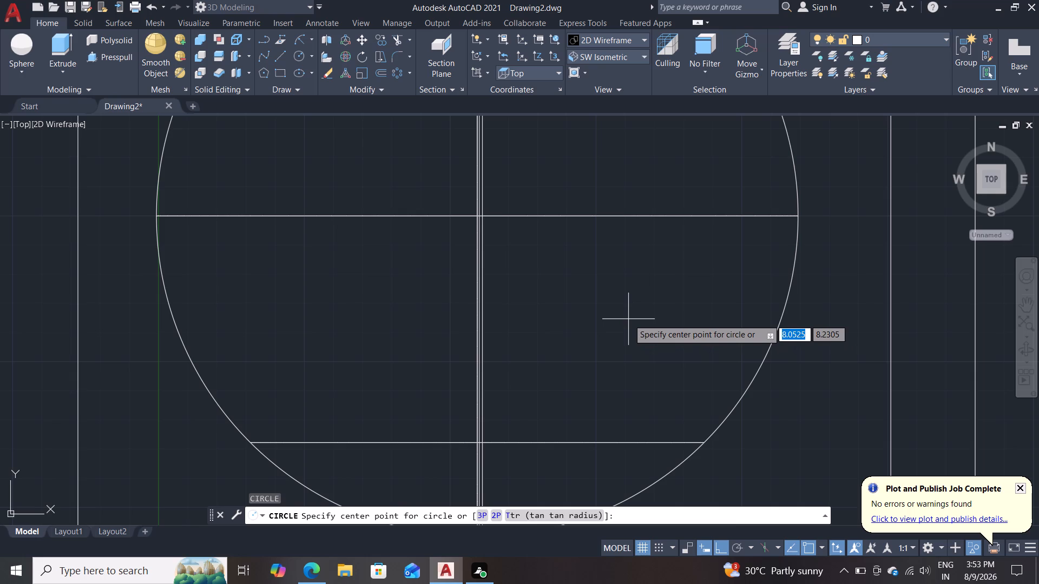
scroll(522, 271, up, 2)
middle_drag(531, 258, 553, 268)
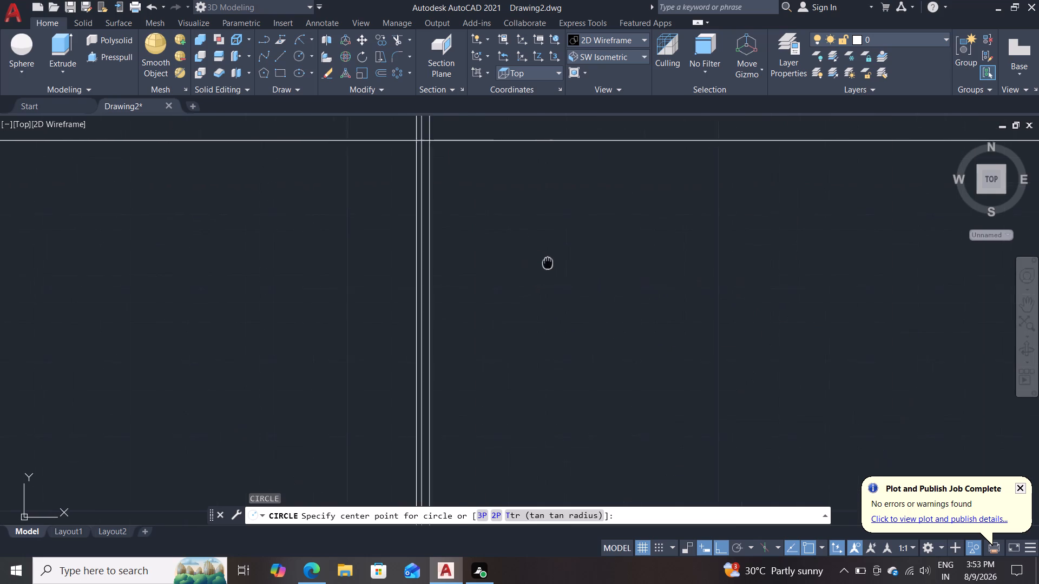
middle_drag(553, 268, 627, 370)
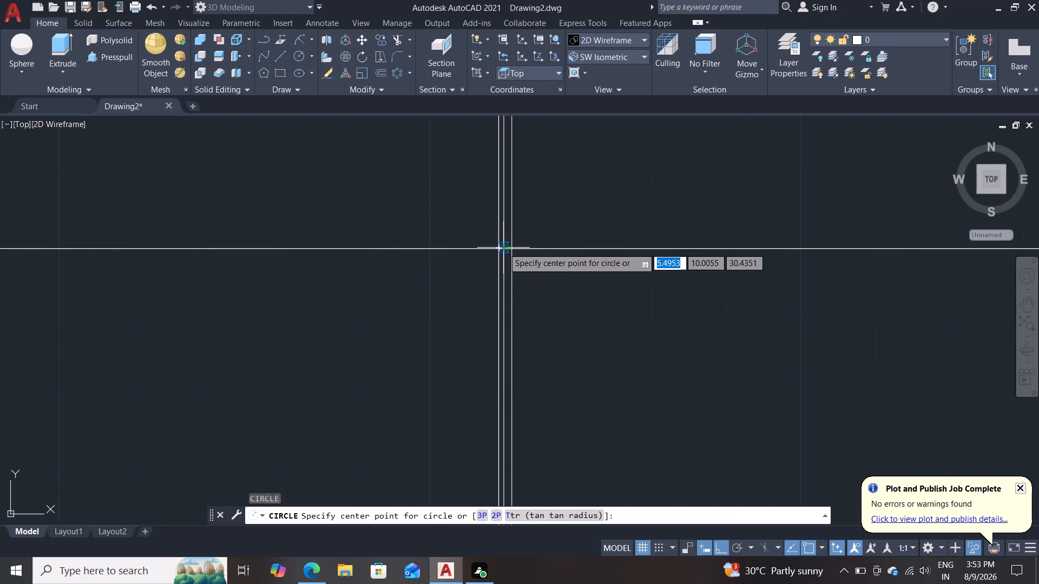
click(503, 248)
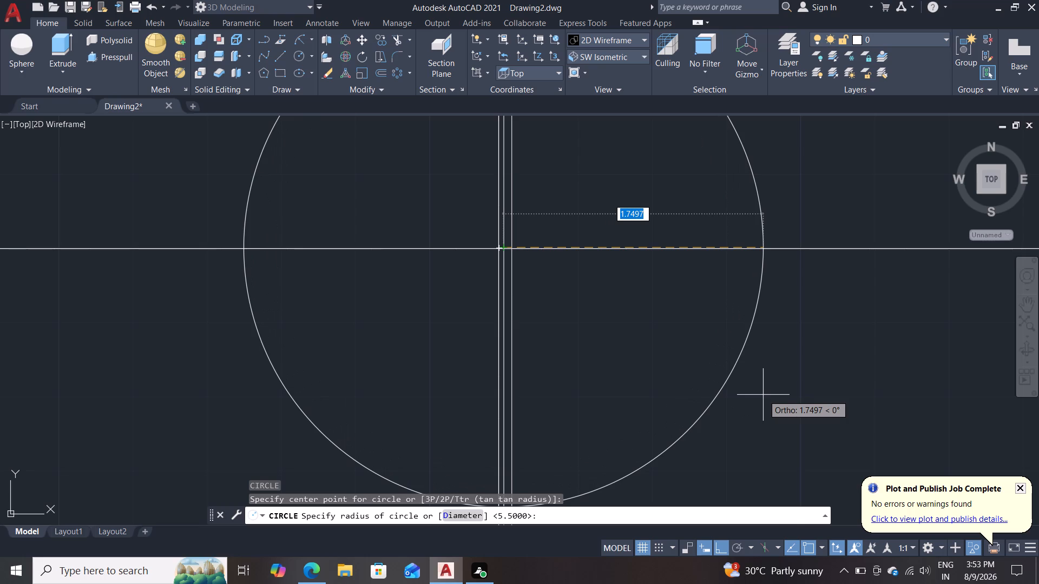
key(7)
key(Return)
Move the radius-7 circle slightly along negative Y so that it fits between the block's two Y-direction edges.
scroll(767, 377, down, 3)
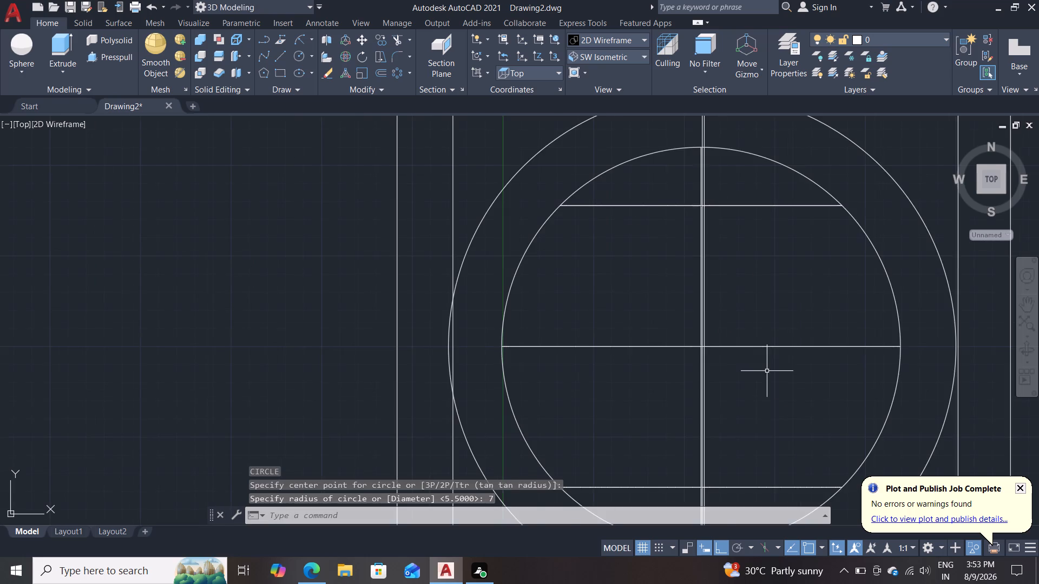
scroll(768, 368, down, 2)
middle_drag(773, 388, 686, 371)
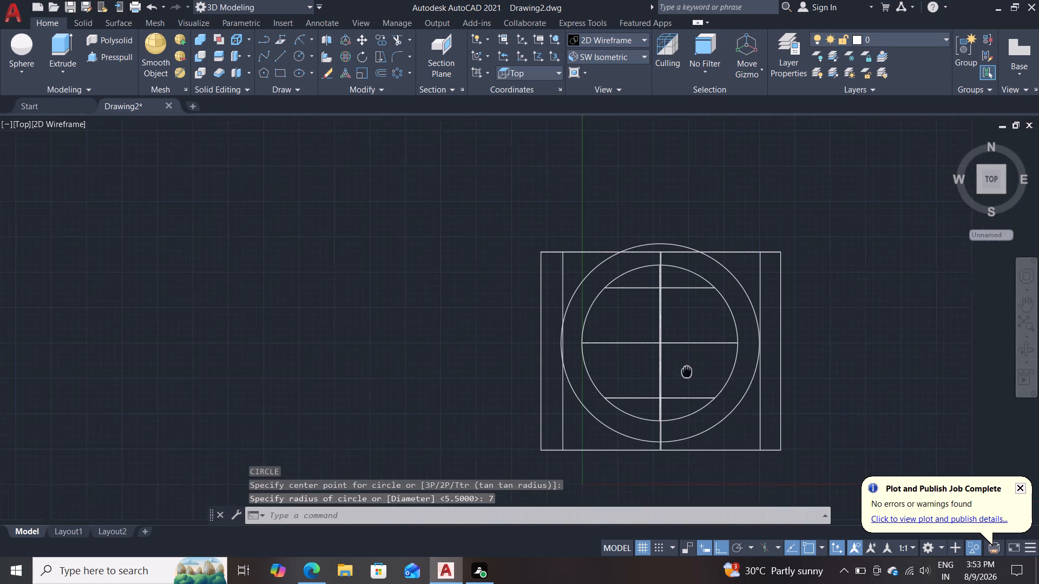
middle_drag(686, 371, 676, 370)
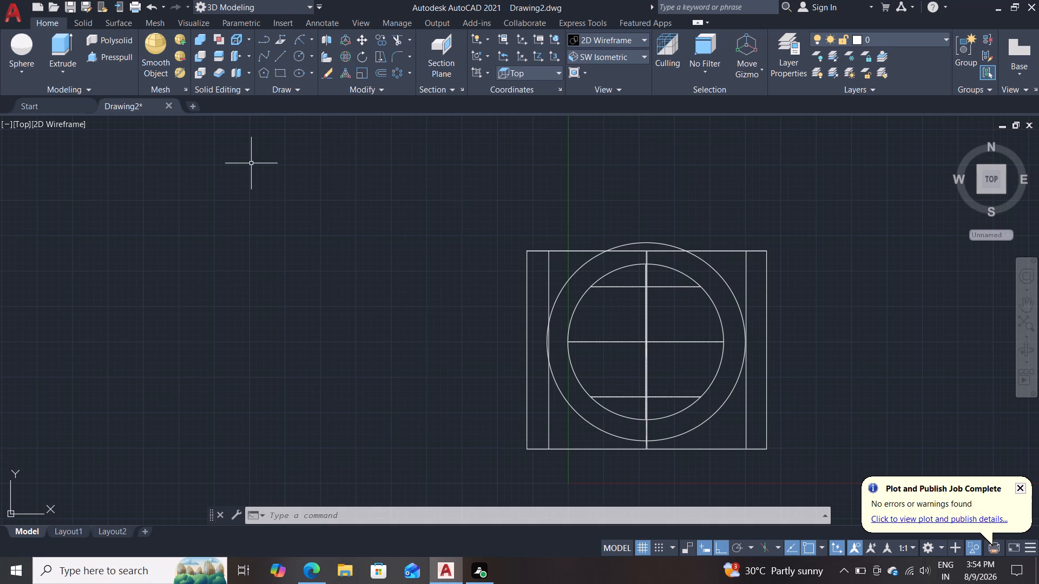
key(m)
key(Return)
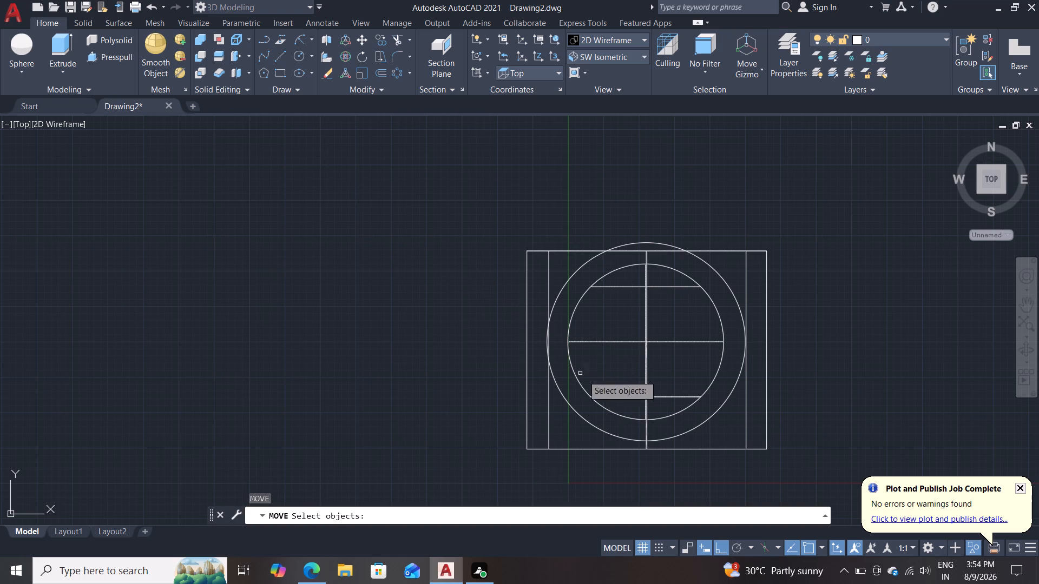
click(702, 424)
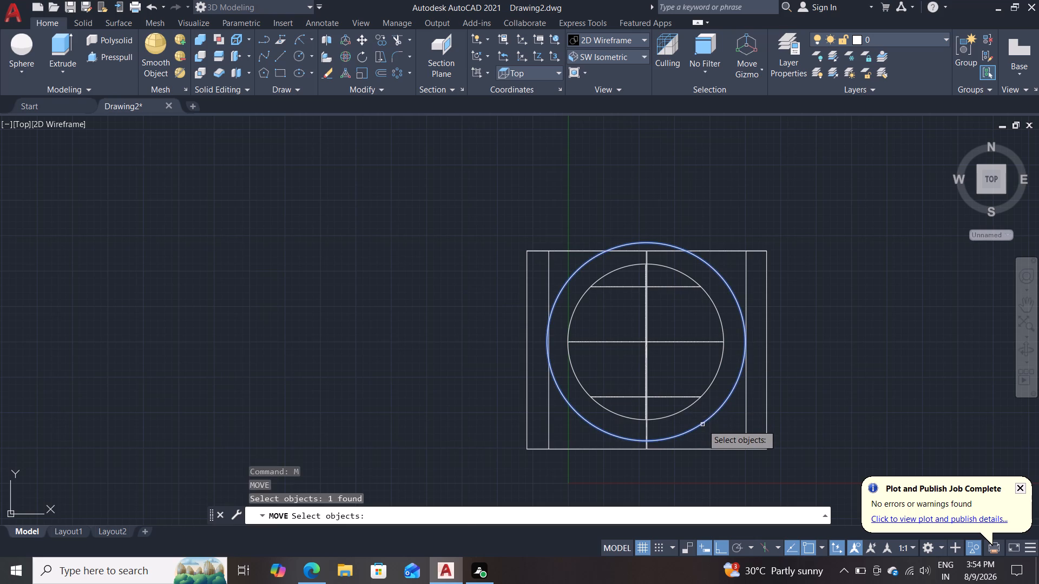
key(Return)
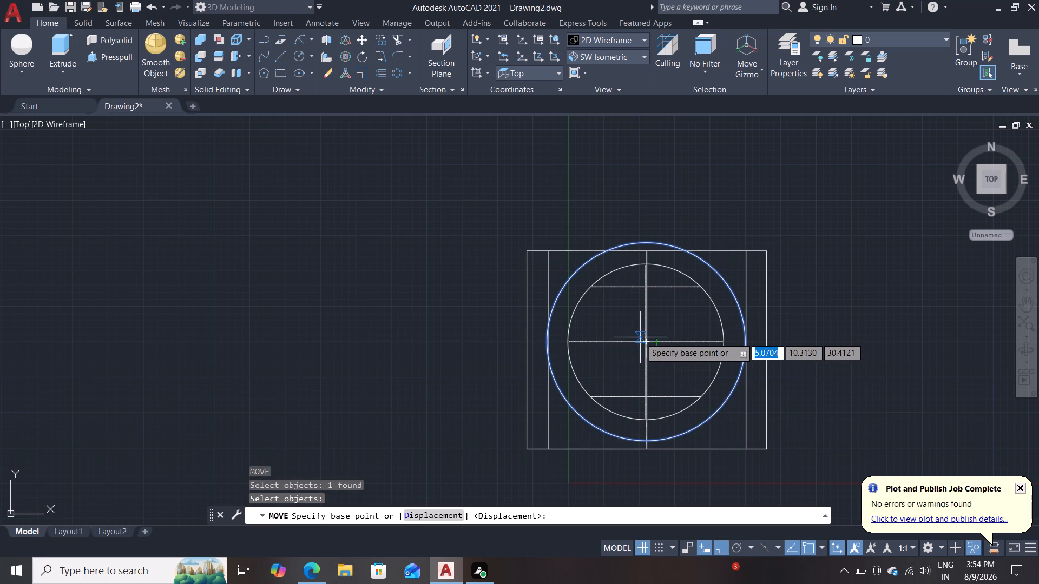
click(645, 341)
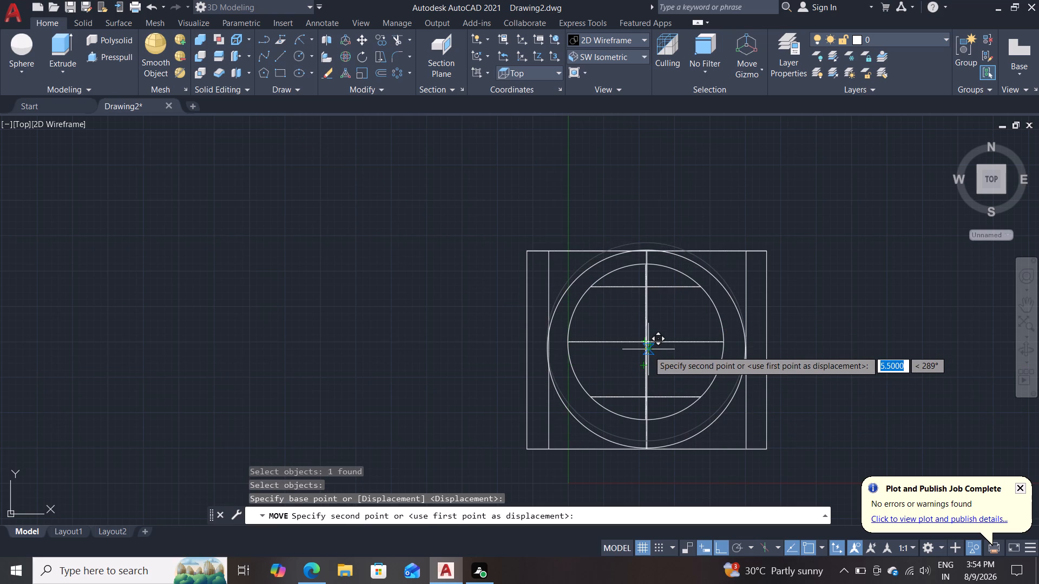
click(648, 350)
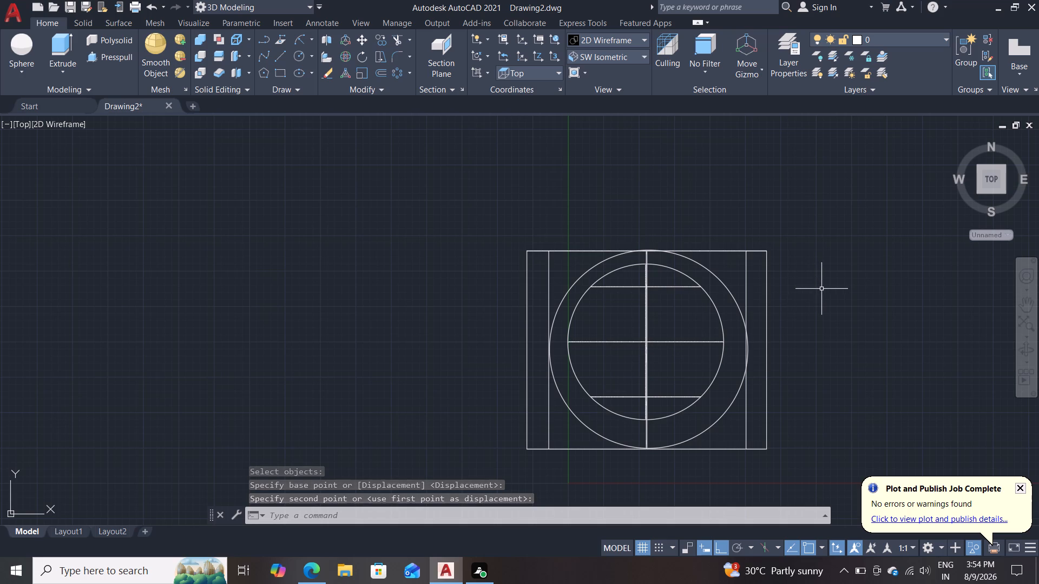
In a tilted 3D view, extrude the radius-7 circle downward into a cylinder passing completely through the ball and the arc block.
scroll(826, 323, up, 3)
scroll(828, 323, down, 3)
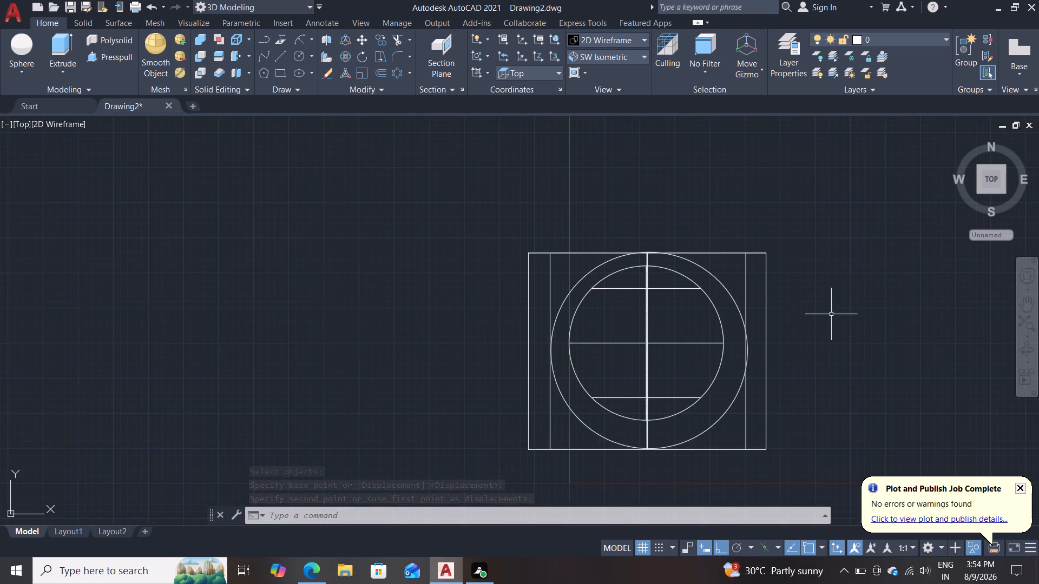
scroll(831, 314, up, 1)
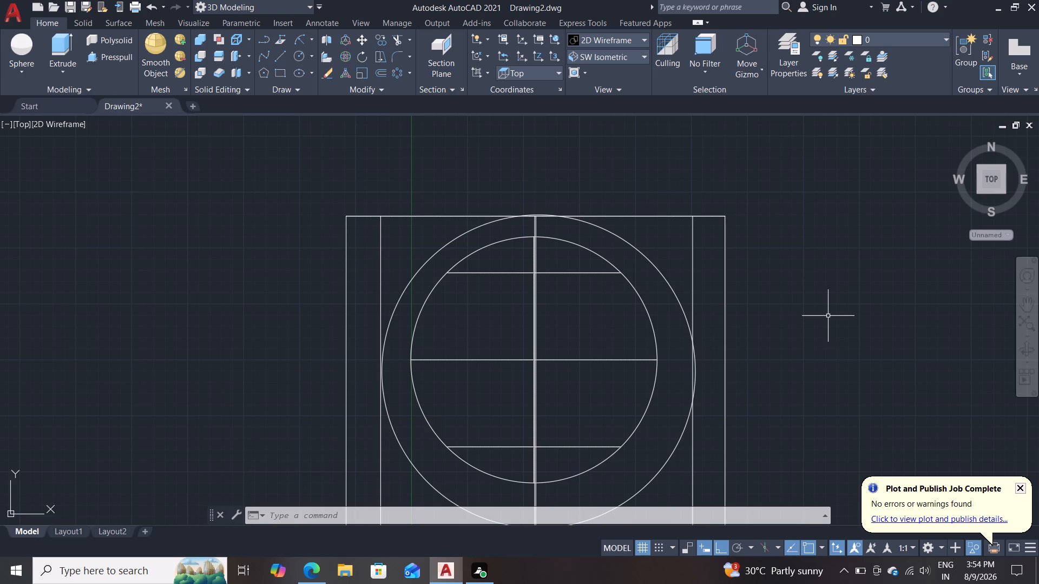
shift+middle_drag(792, 352, 796, 281)
scroll(796, 281, down, 2)
shift+middle_drag(800, 358, 811, 276)
shift+scroll(806, 354, up, 1)
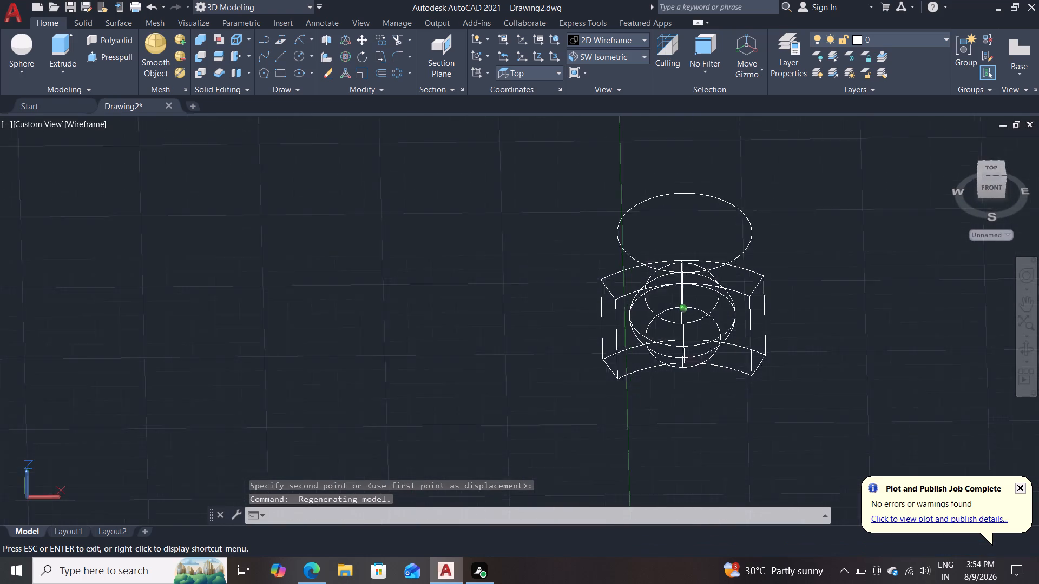
shift+middle_drag(811, 276, 808, 303)
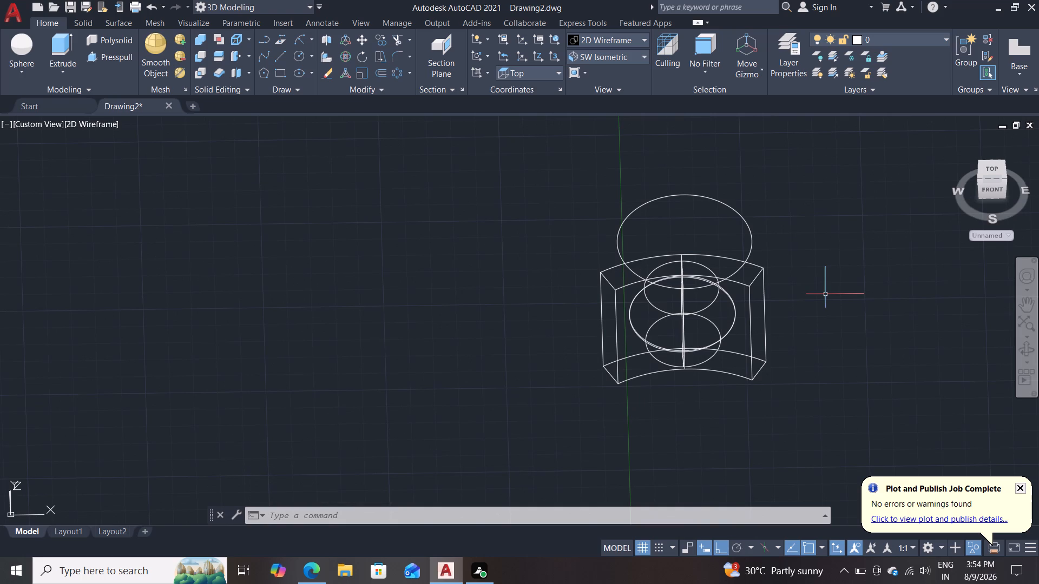
key(F8)
key(F8)
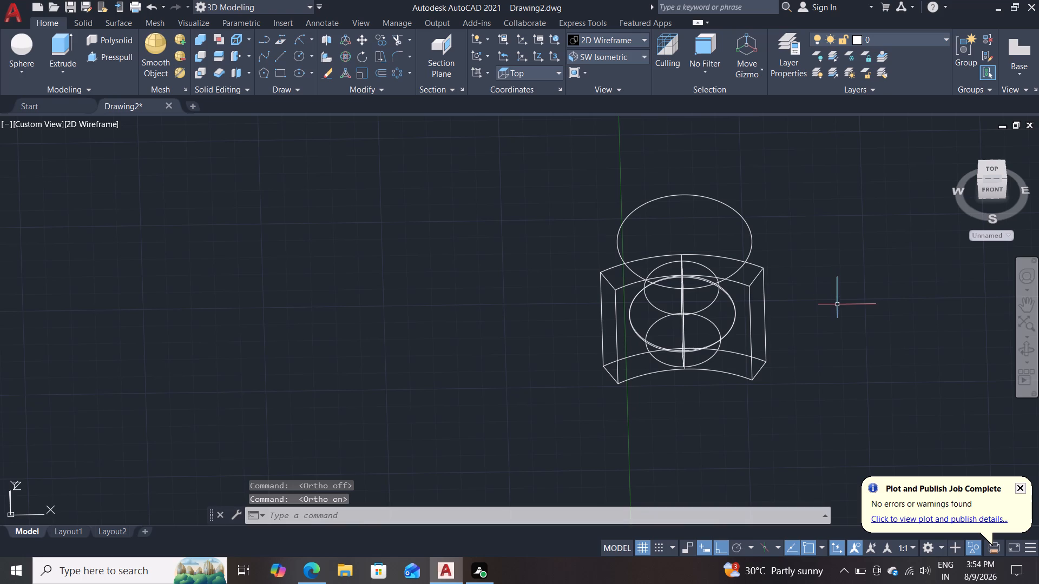
shift+middle_drag(838, 308, 837, 269)
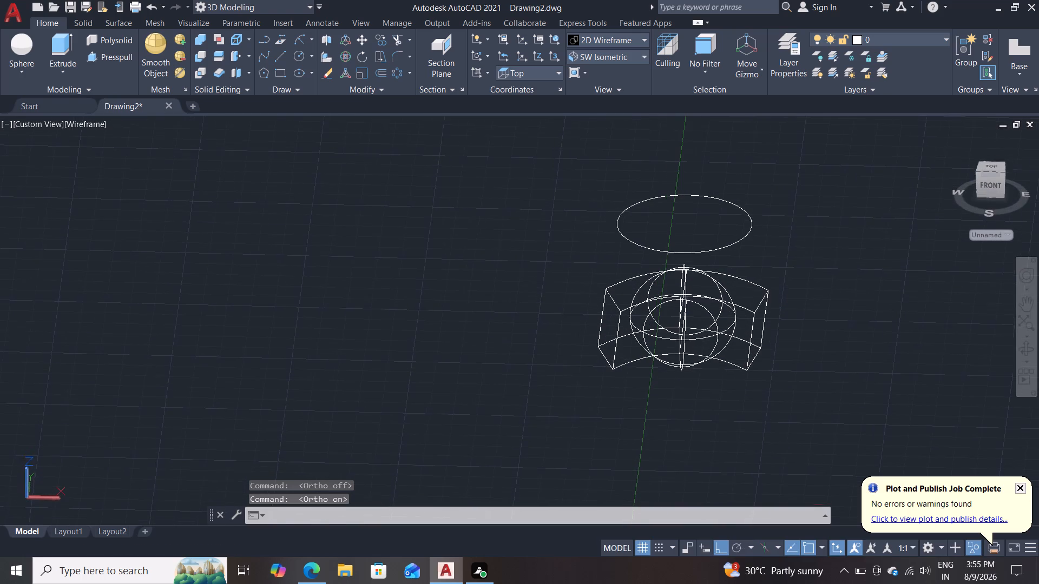
click(56, 50)
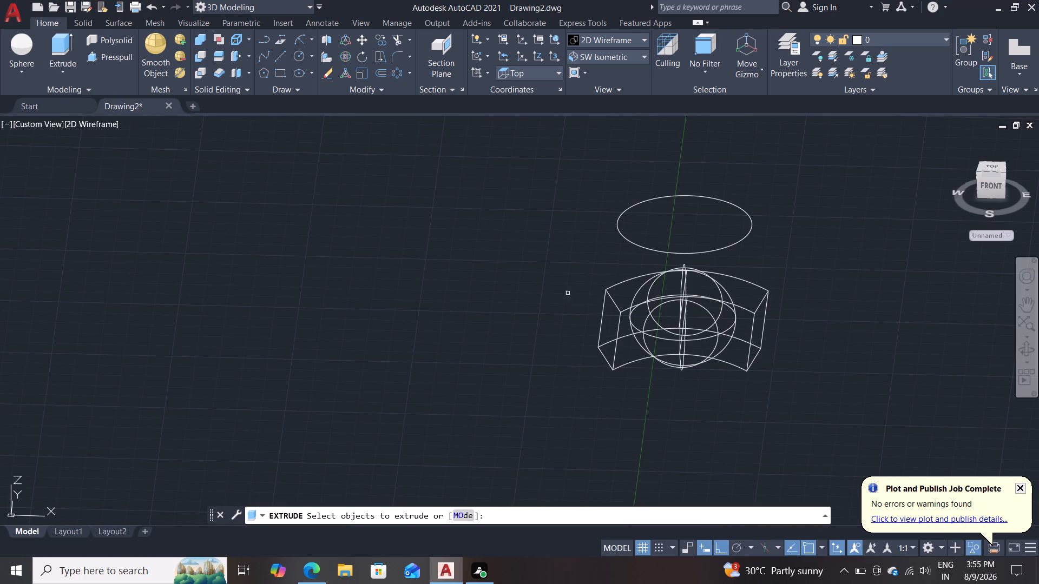
click(739, 241)
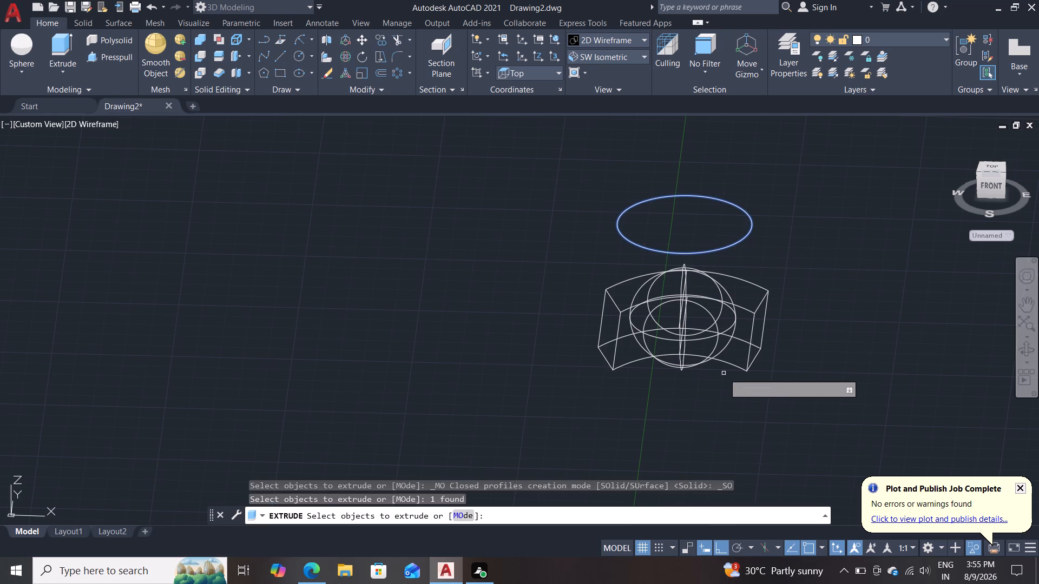
key(Return)
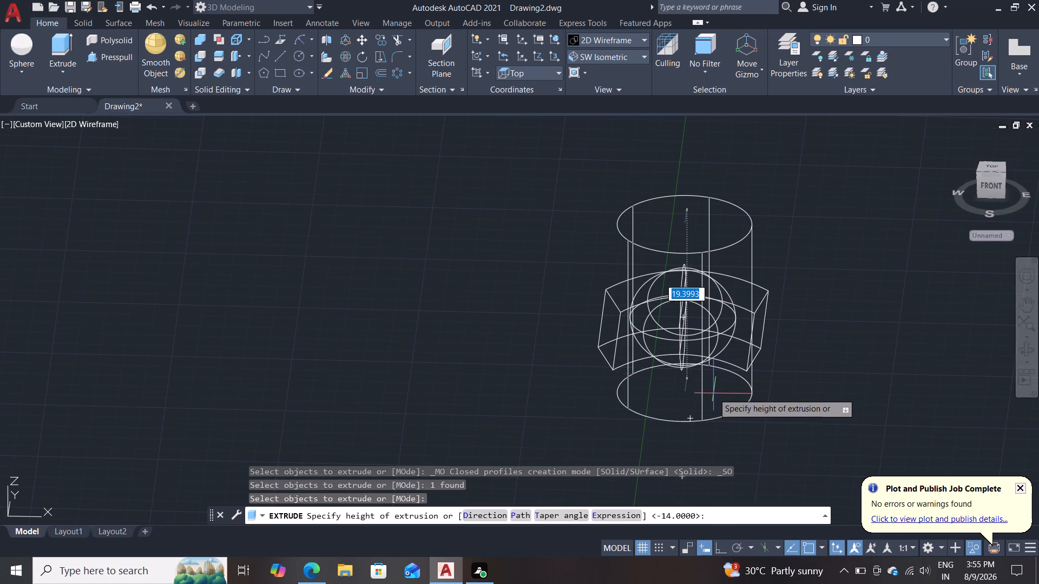
click(705, 429)
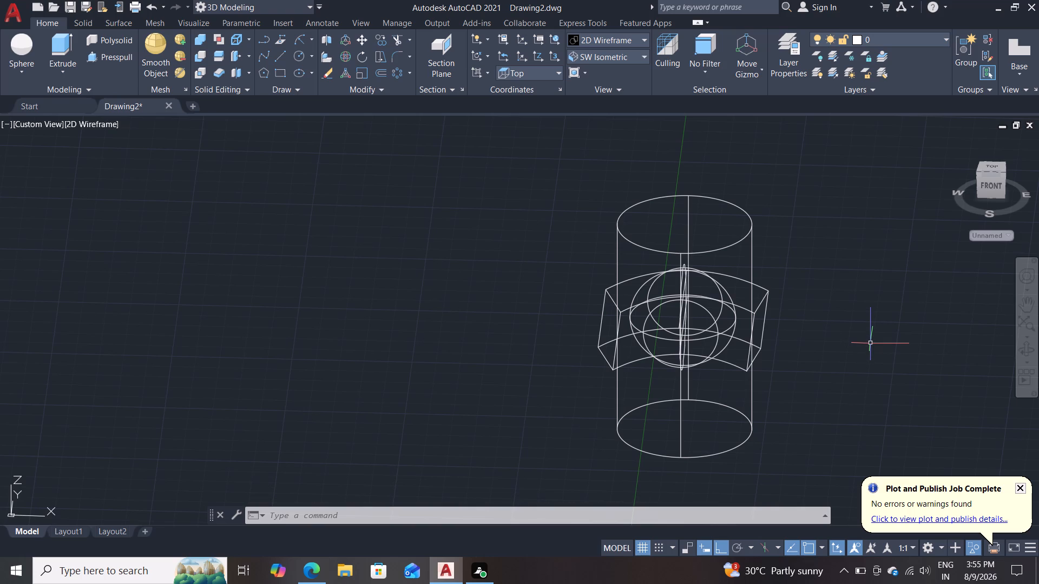
shift+middle_drag(847, 381, 846, 286)
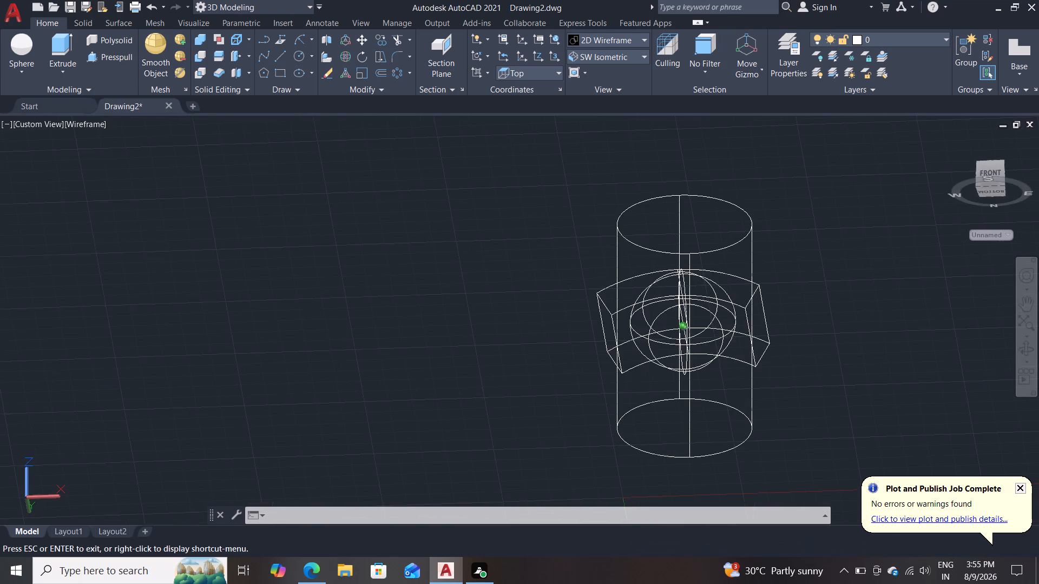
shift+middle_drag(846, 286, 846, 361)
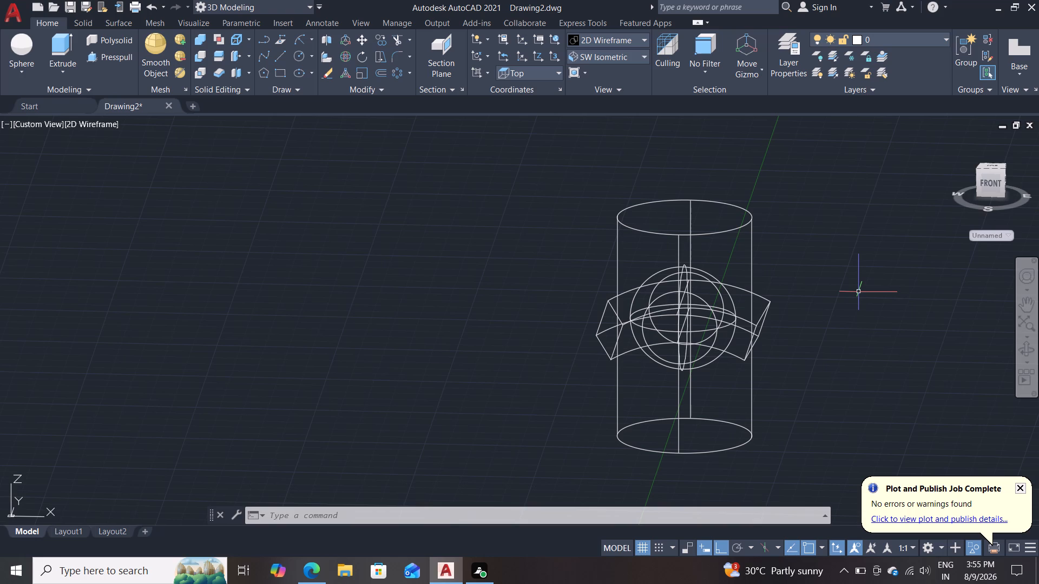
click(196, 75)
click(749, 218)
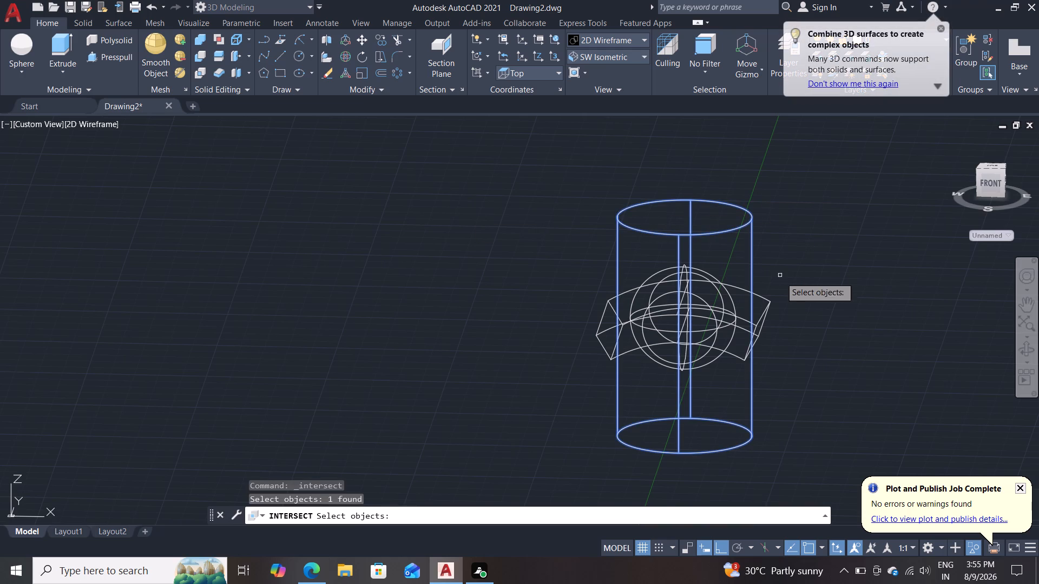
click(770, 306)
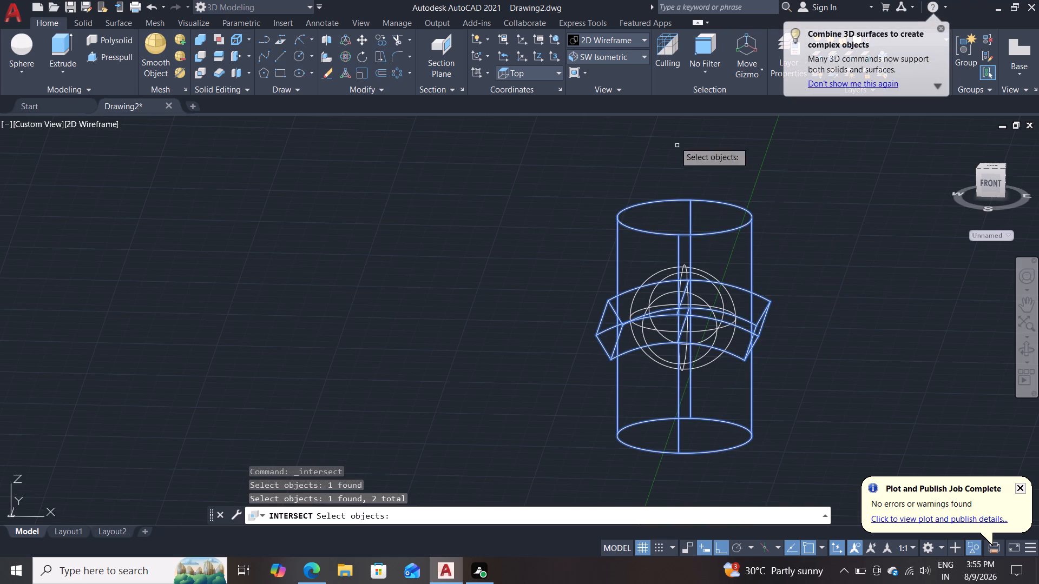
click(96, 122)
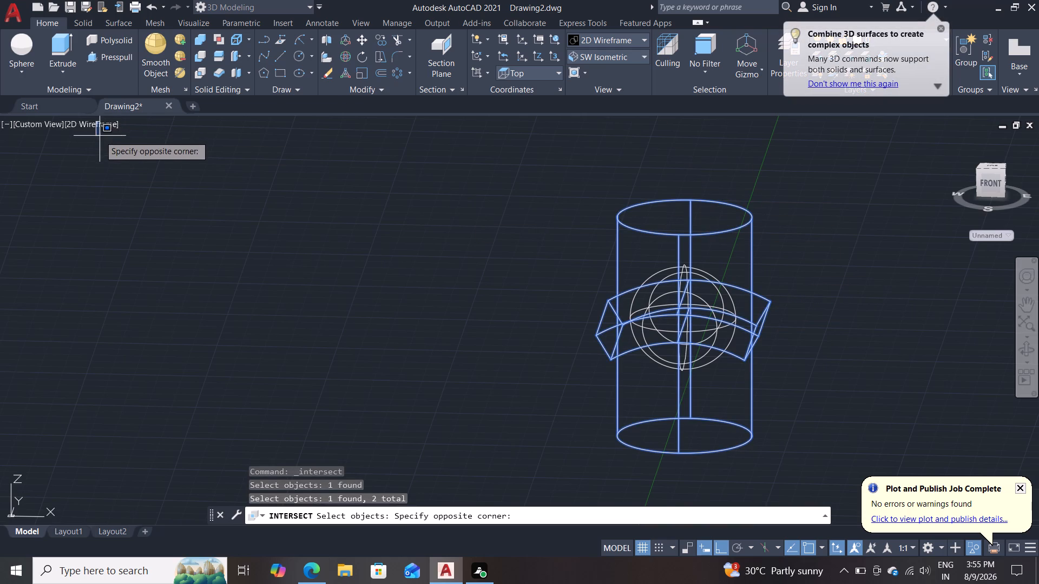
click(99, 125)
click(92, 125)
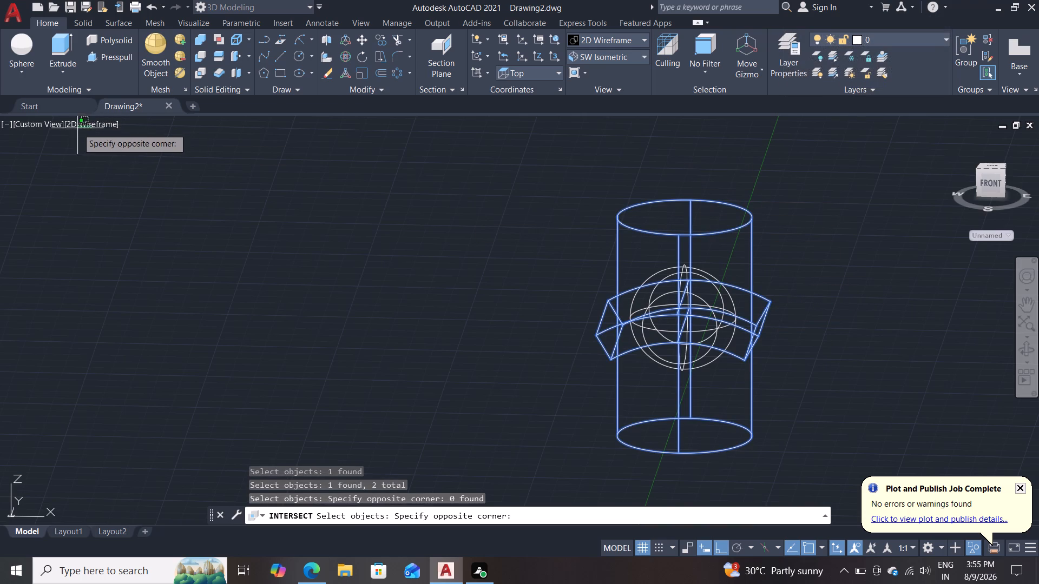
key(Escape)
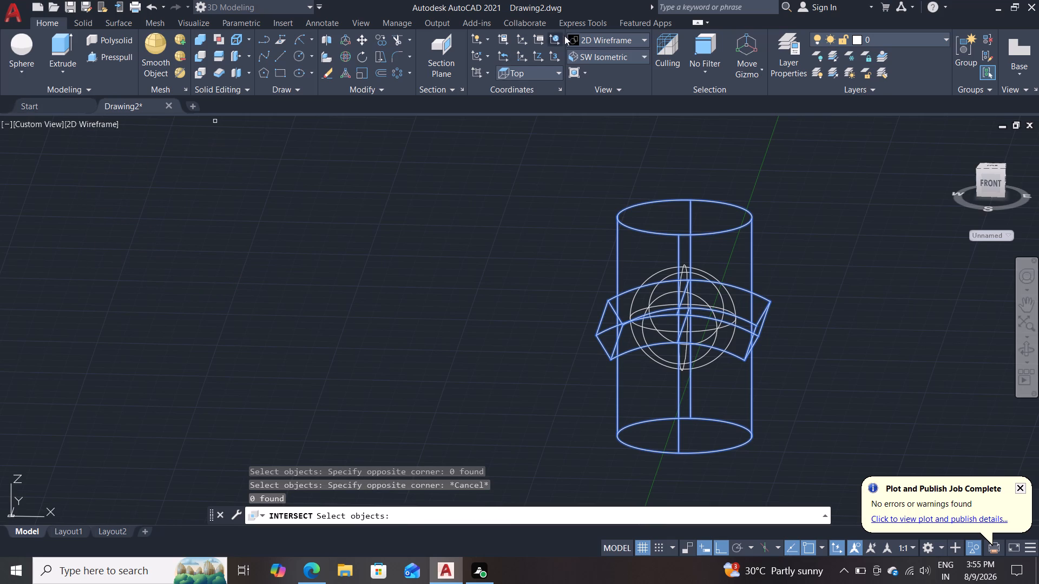
Change the visual style from 2D wireframe to Shades of Gray.
double_click(628, 39)
click(624, 34)
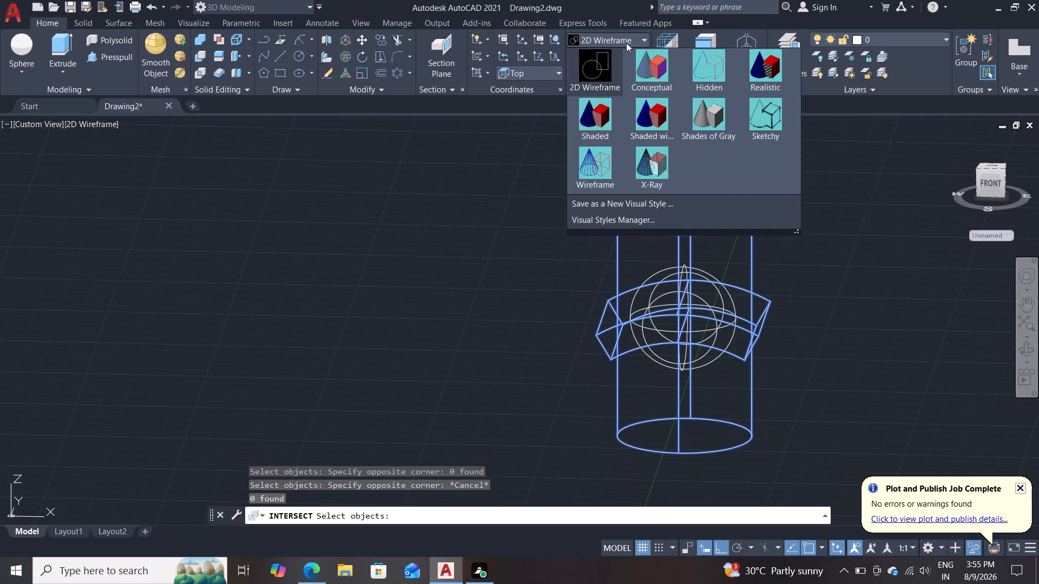
click(713, 128)
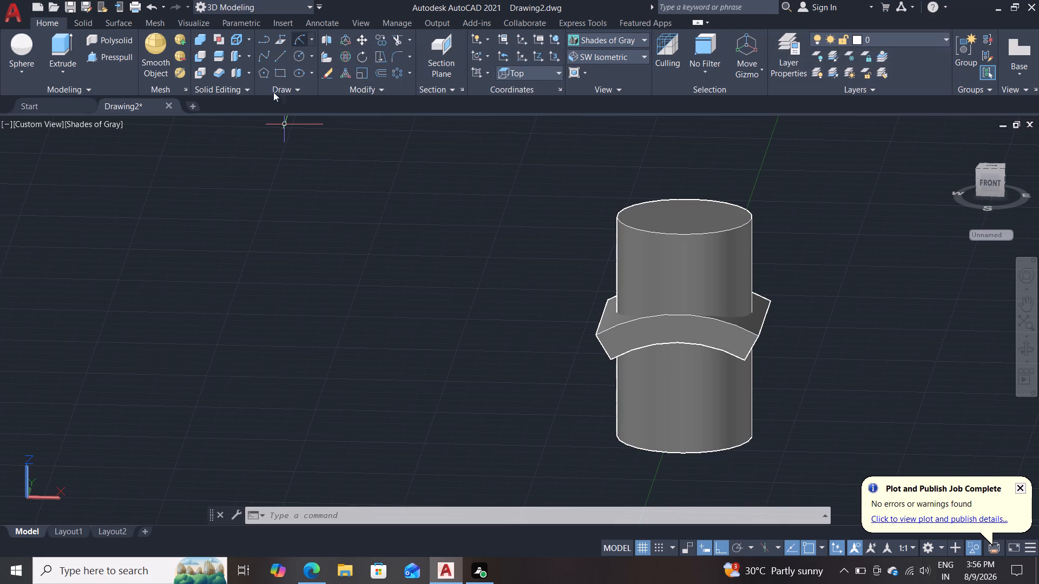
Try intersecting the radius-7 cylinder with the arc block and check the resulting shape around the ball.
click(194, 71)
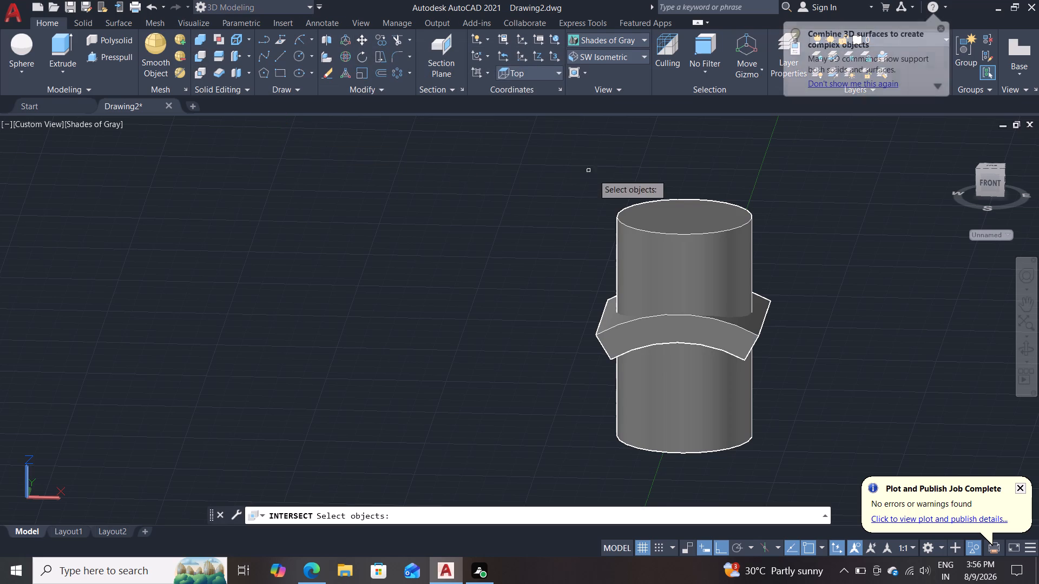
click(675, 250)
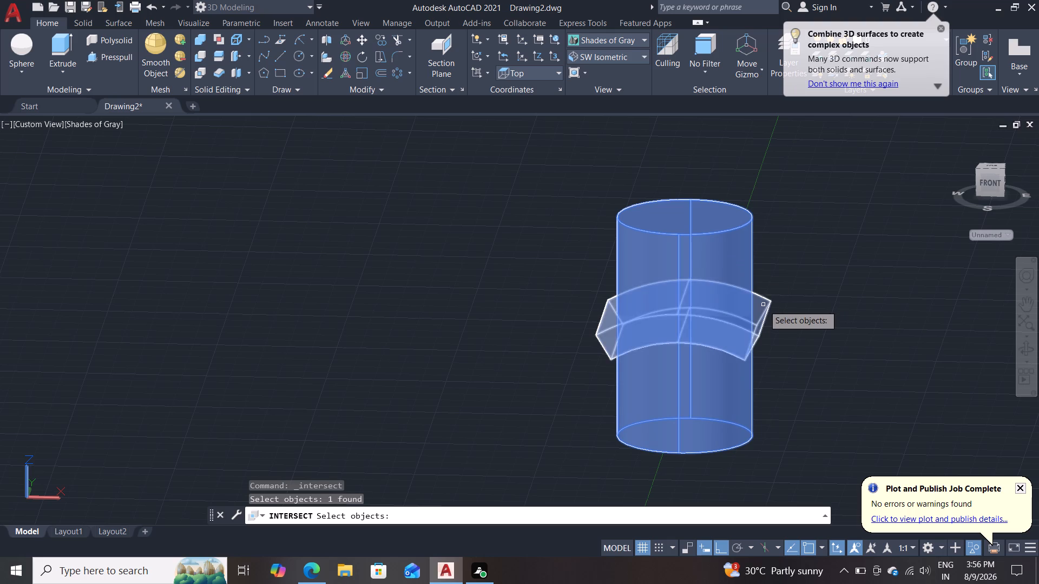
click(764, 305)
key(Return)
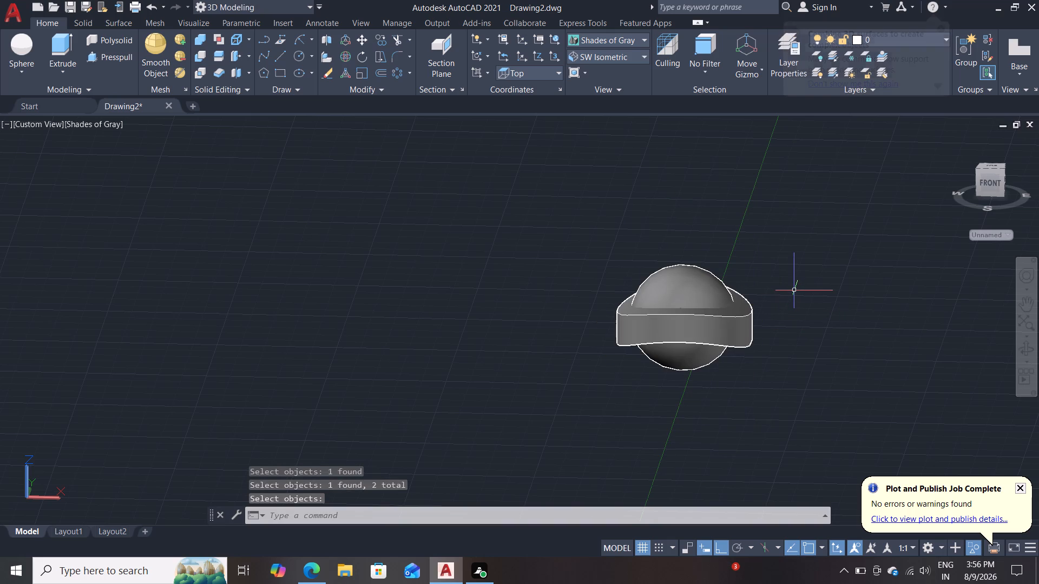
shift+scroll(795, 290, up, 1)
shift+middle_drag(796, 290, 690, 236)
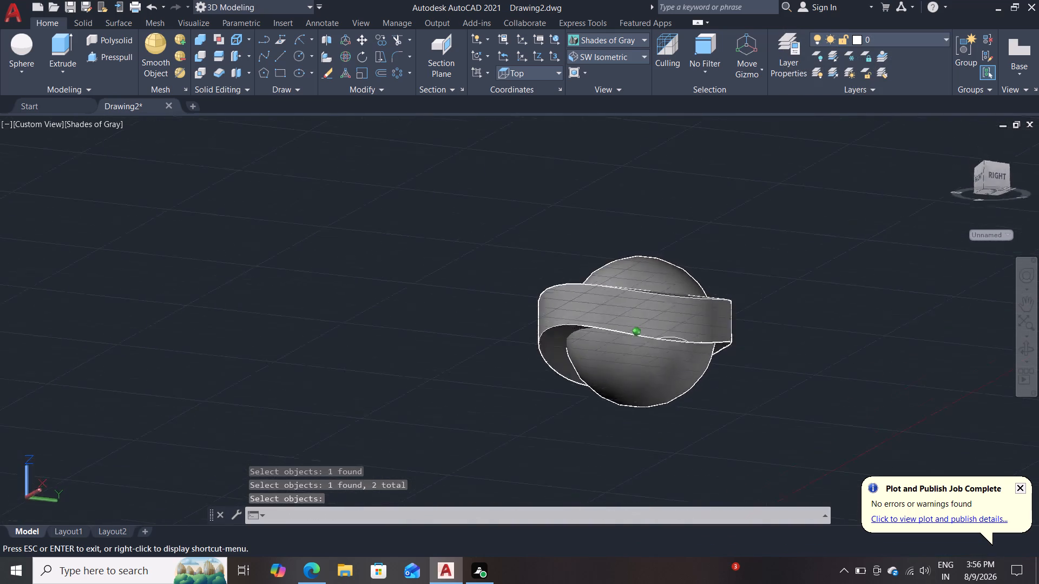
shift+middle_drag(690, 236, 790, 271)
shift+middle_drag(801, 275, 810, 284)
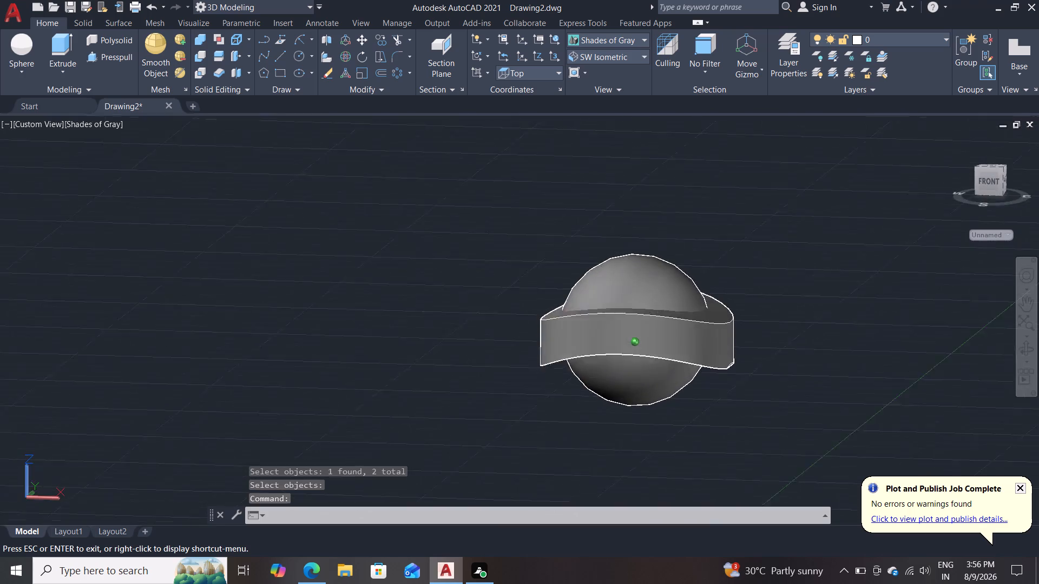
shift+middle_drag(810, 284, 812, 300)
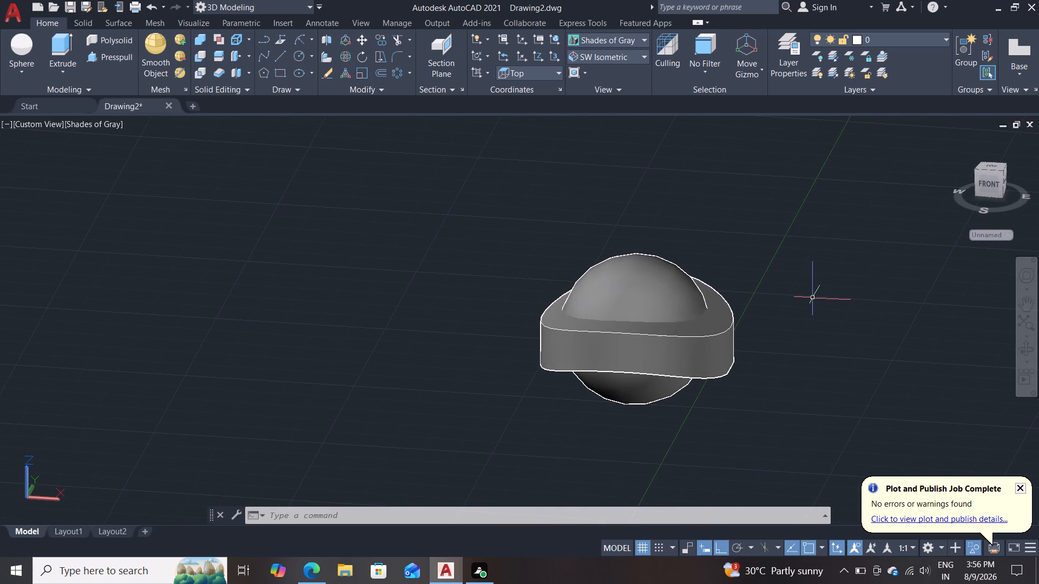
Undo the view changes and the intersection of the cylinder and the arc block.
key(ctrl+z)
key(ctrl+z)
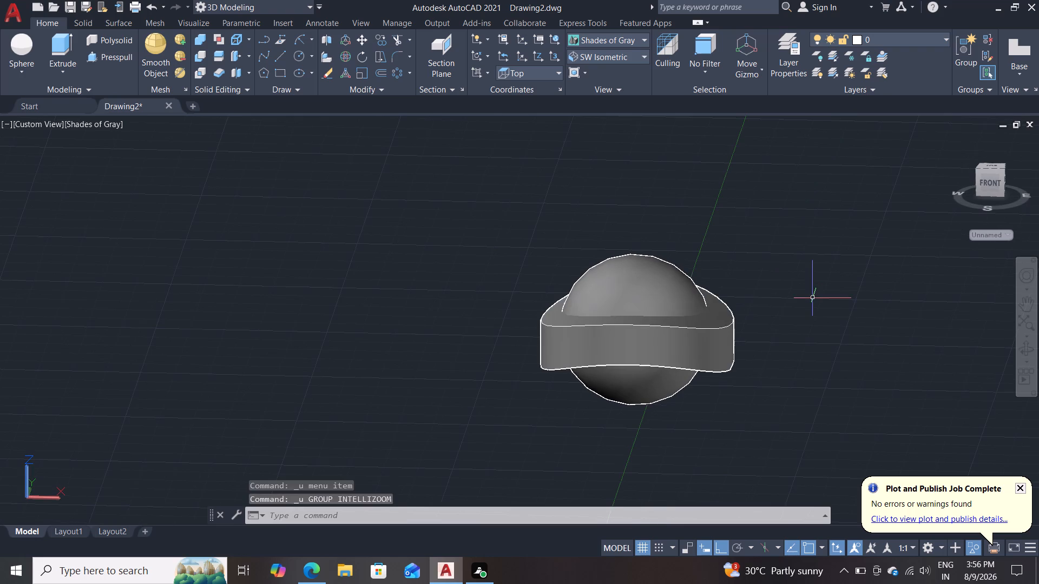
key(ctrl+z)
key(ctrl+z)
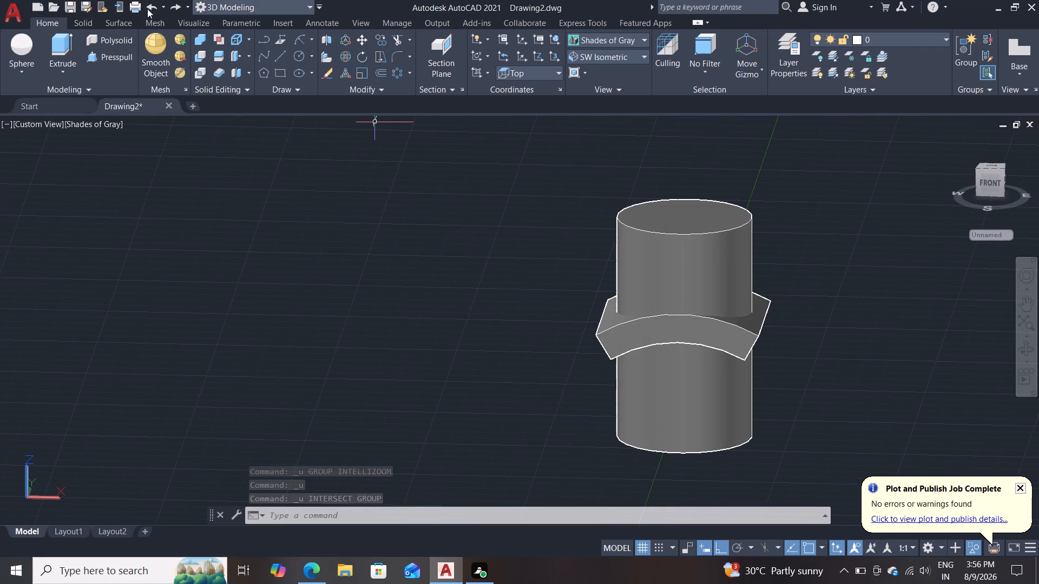
Intersect the radius-7 cylinder with the arc block to form the rounded cage piece around the ball.
click(198, 71)
click(641, 251)
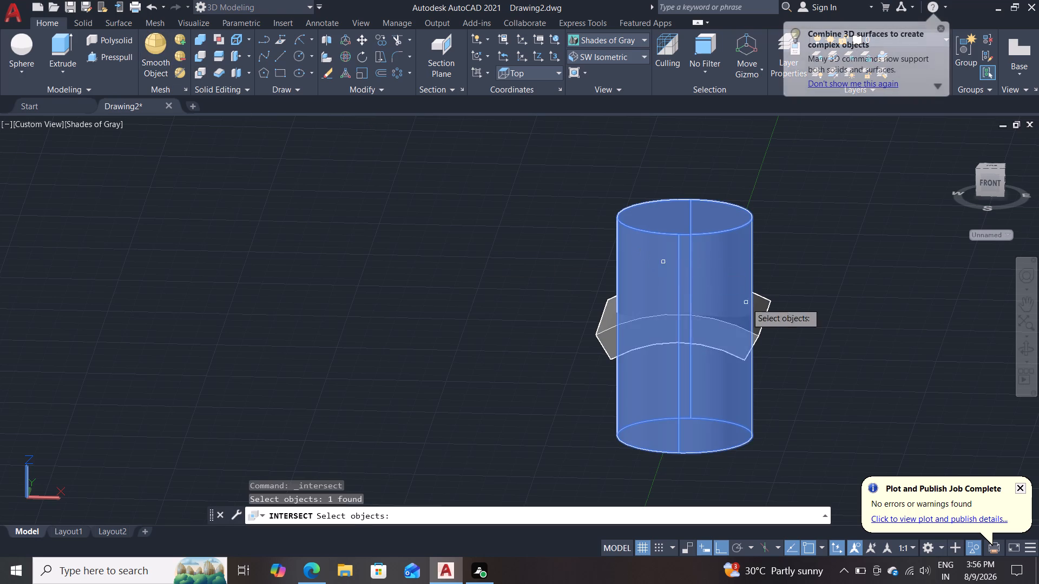
click(760, 312)
key(Return)
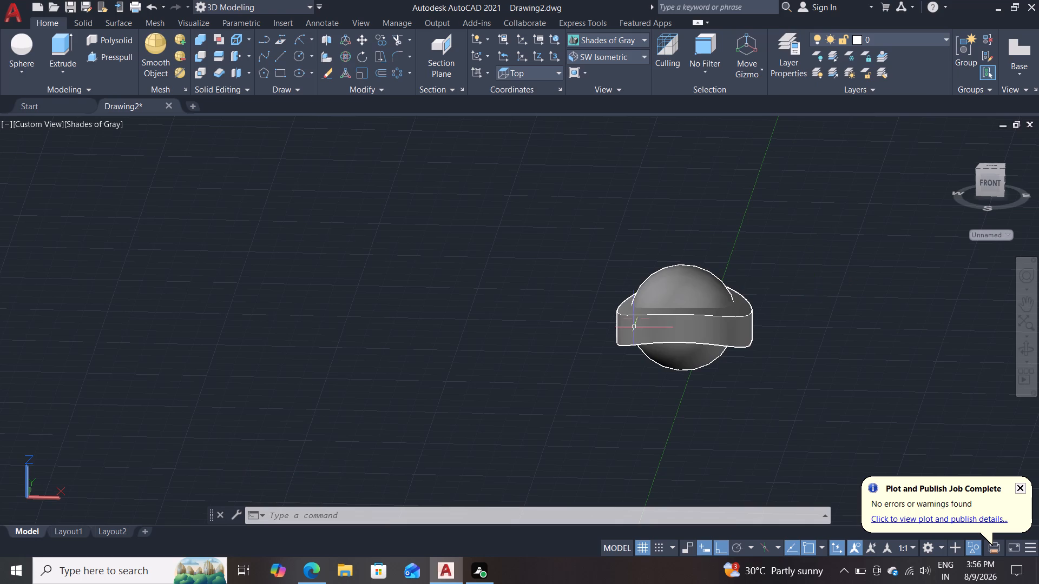
End object isolation to bring back the hidden bearing rings and the other balls.
shift+middle_drag(795, 198, 889, 257)
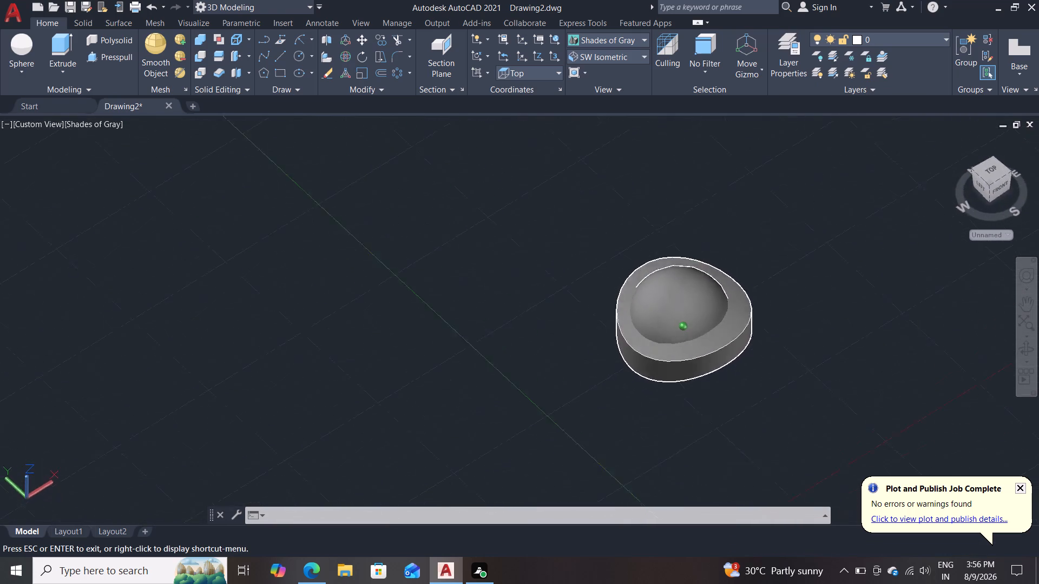
shift+middle_drag(889, 257, 920, 209)
shift+middle_click(912, 209)
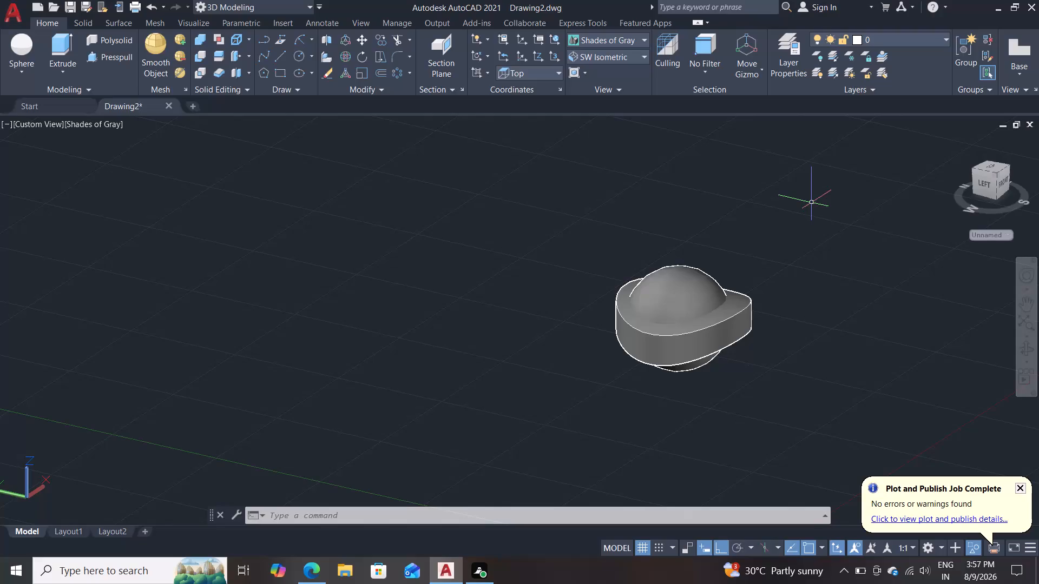
right_click(630, 225)
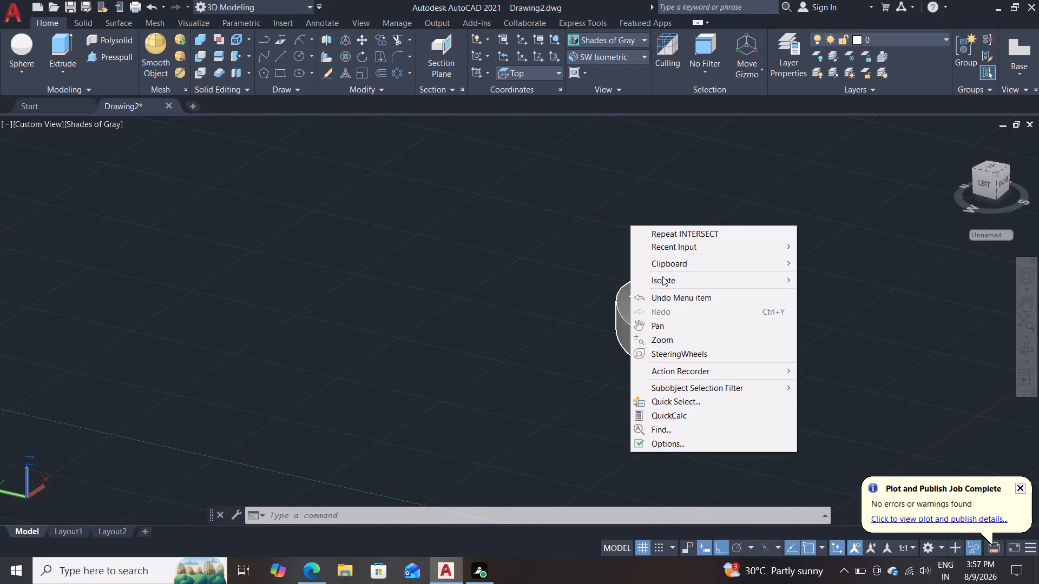
click(690, 280)
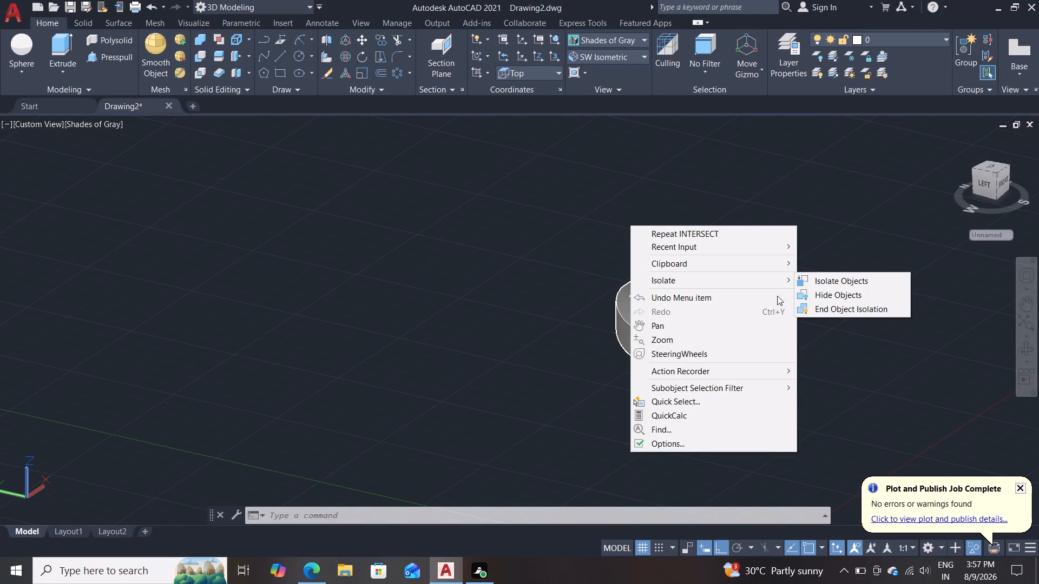
click(814, 314)
Set the Front view so that the whole bearing is seen face-on.
scroll(817, 294, down, 1)
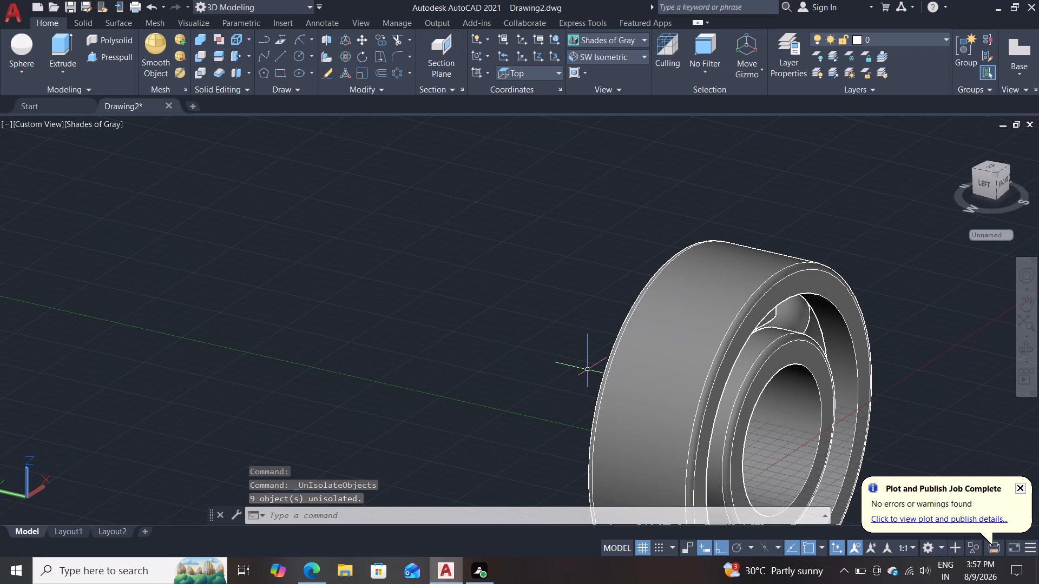
scroll(566, 380, down, 1)
shift+middle_drag(566, 380, 436, 329)
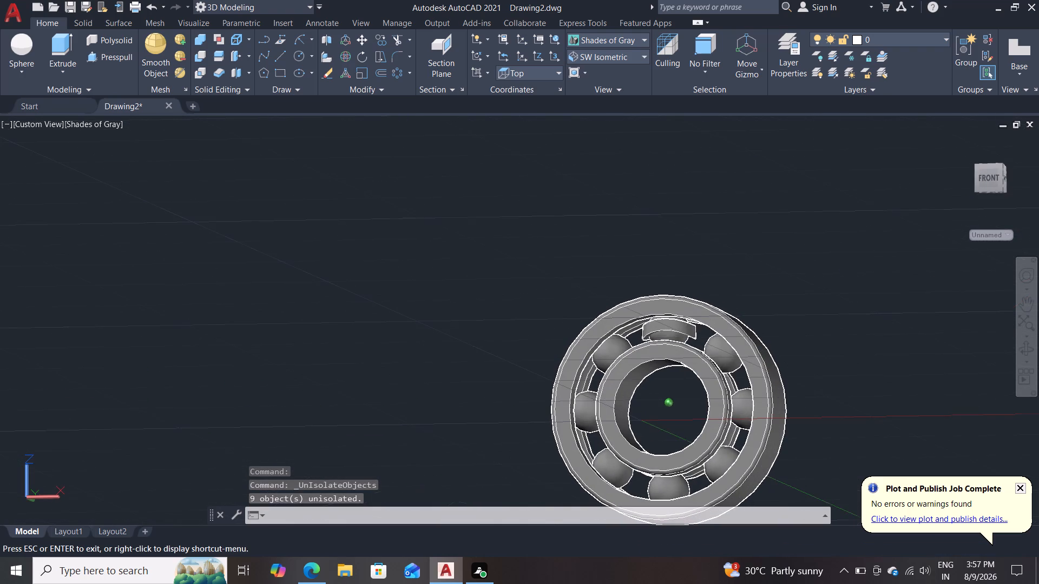
shift+middle_drag(436, 329, 435, 328)
shift+middle_drag(816, 344, 837, 324)
shift+scroll(817, 343, up, 1)
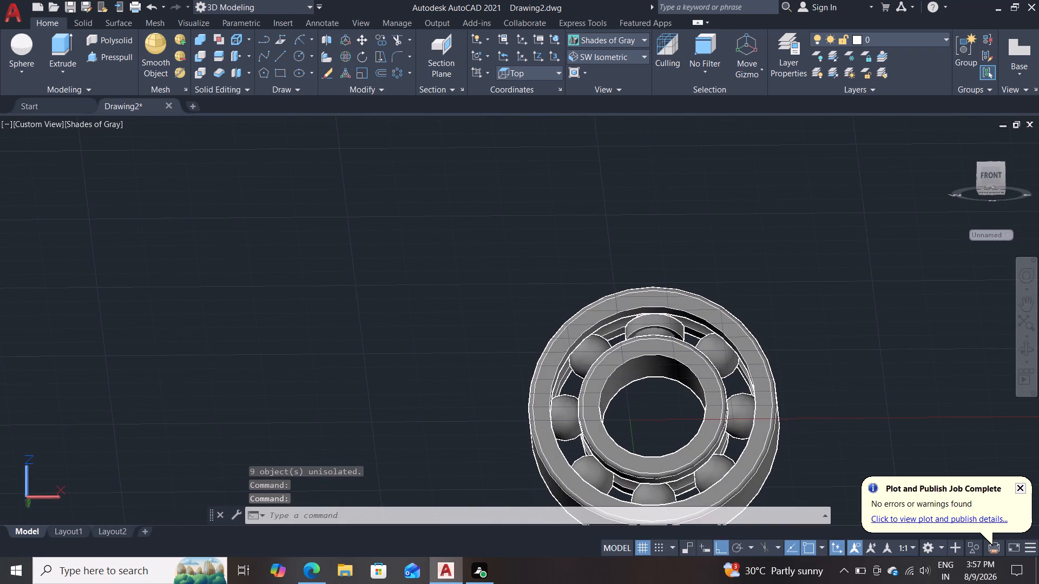
shift+middle_drag(827, 318, 837, 350)
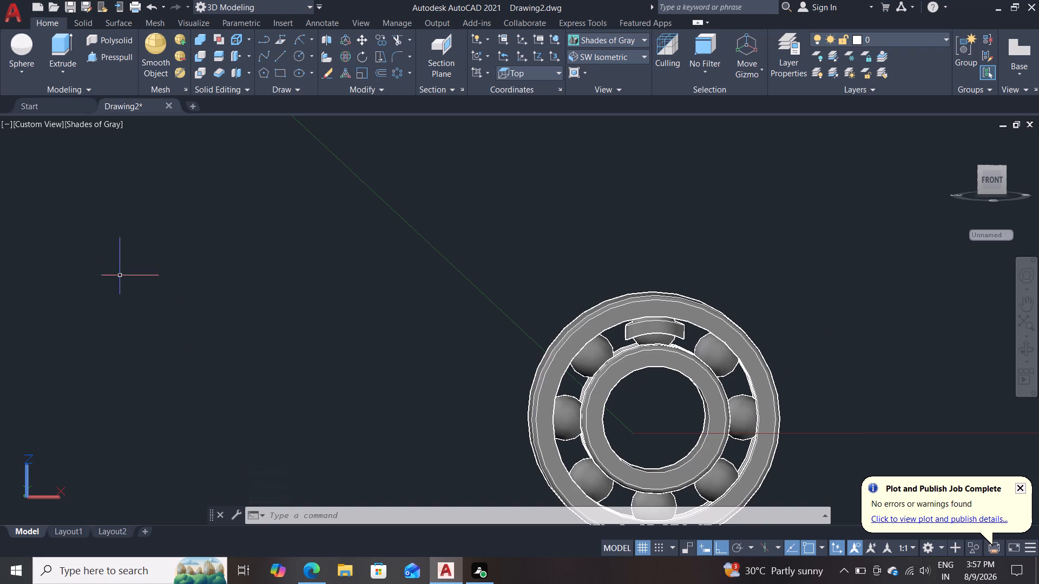
click(54, 123)
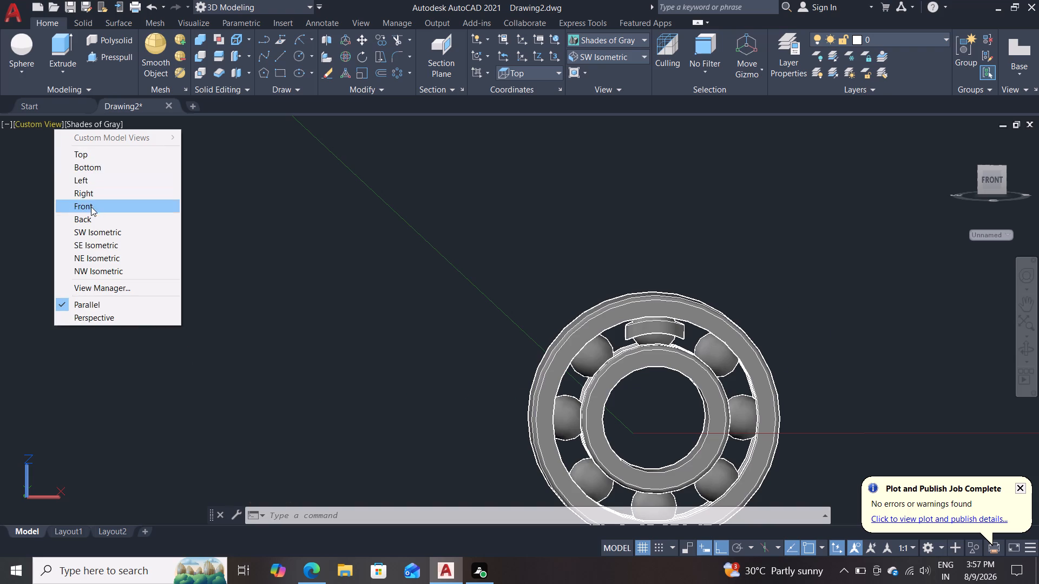
click(99, 210)
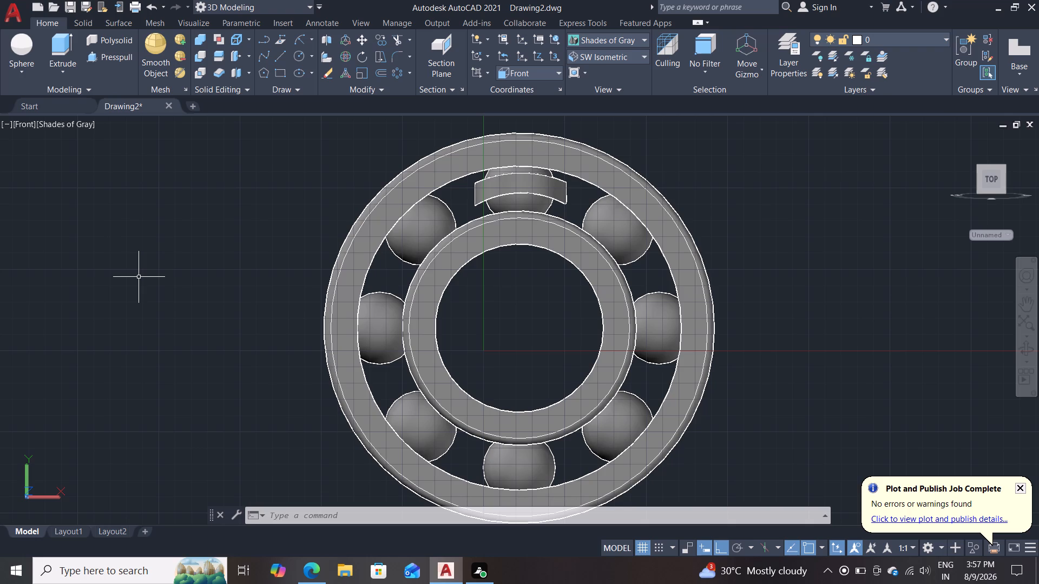
Create a polar array of the cage piece about the bearing's centre with 8 items filling 360 degrees.
click(411, 75)
click(417, 149)
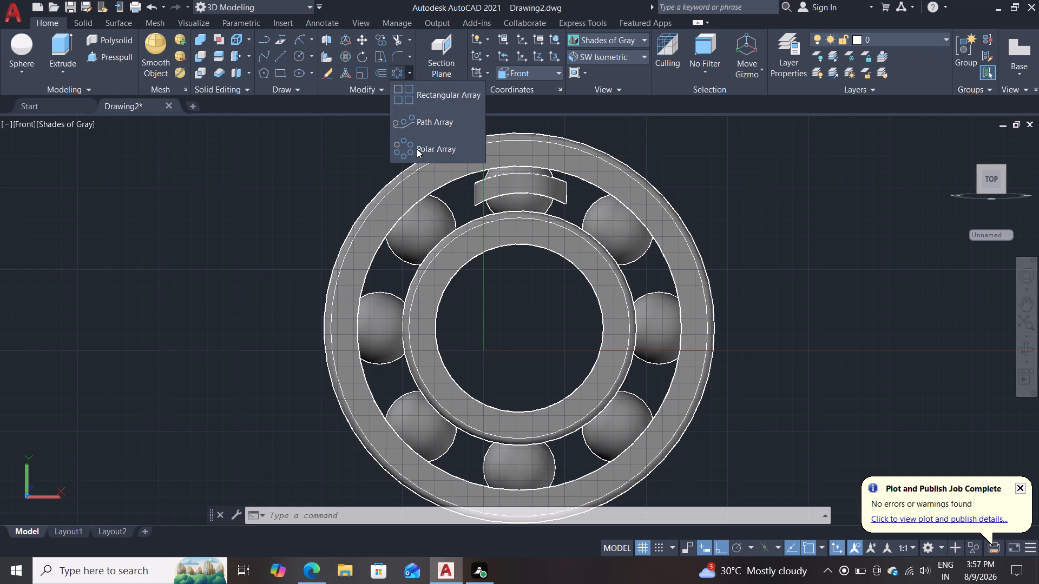
click(557, 193)
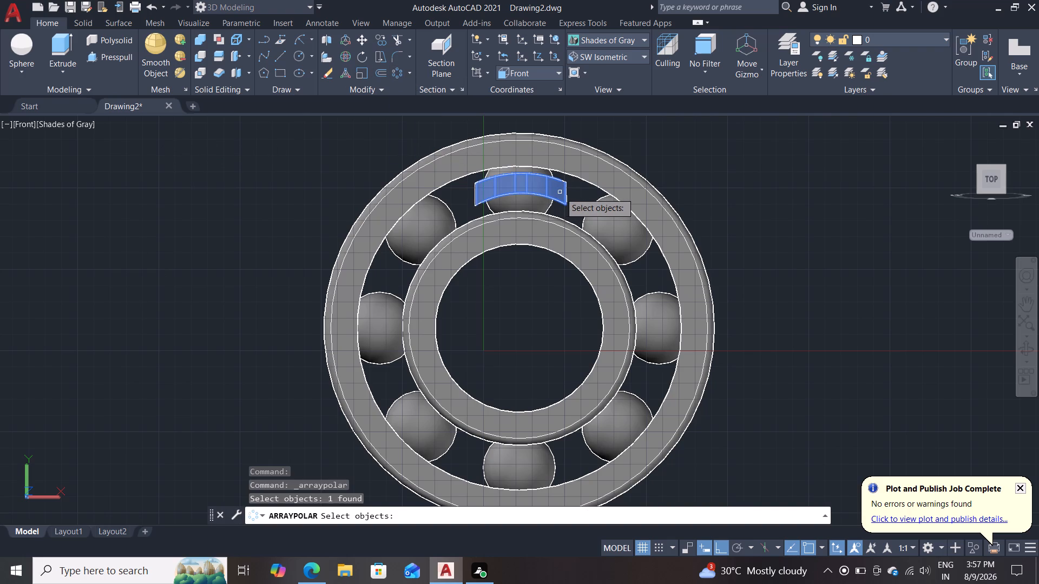
key(Return)
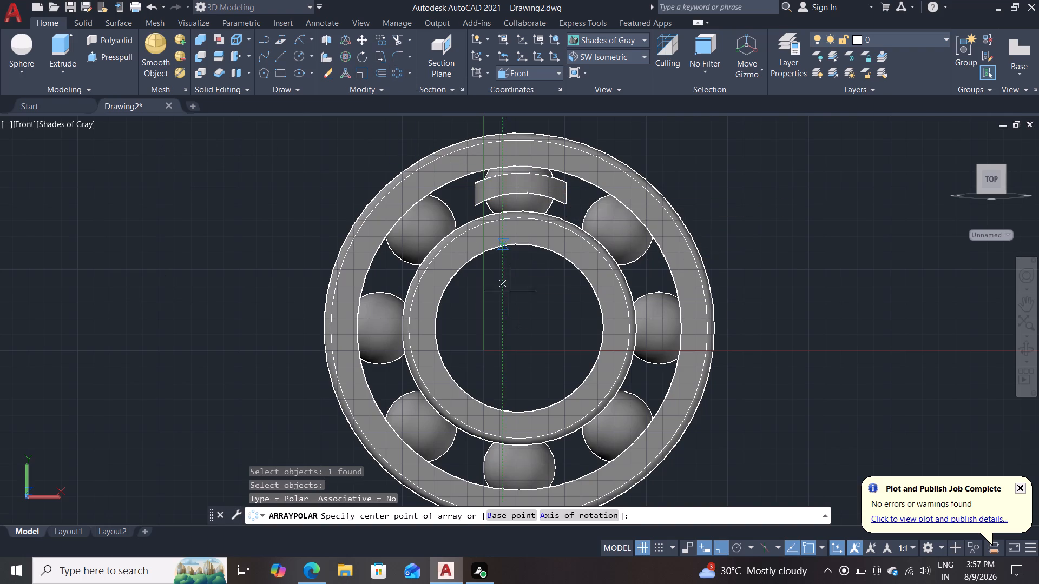
click(517, 324)
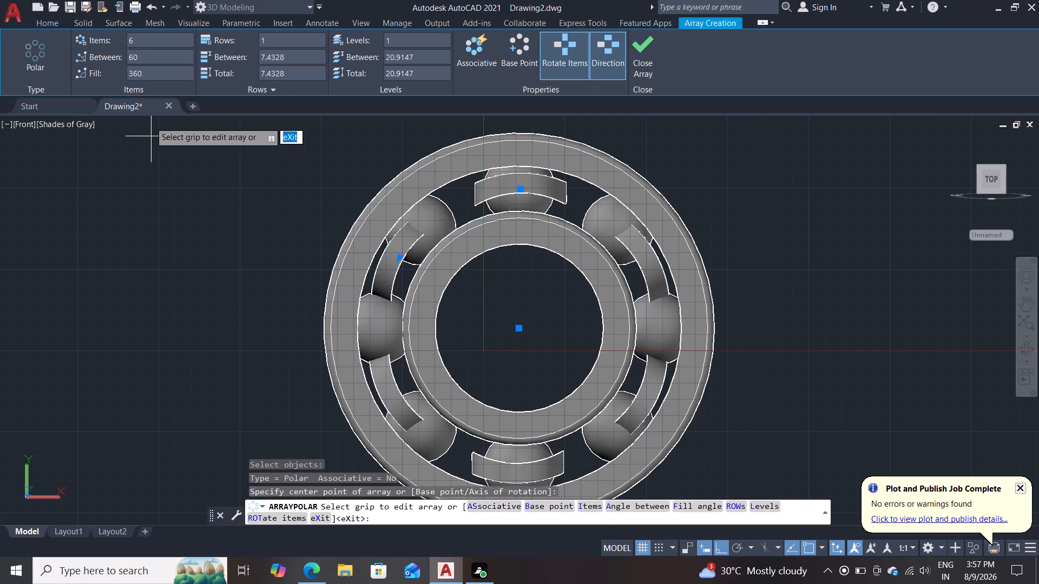
drag(145, 42, 127, 39)
key(8)
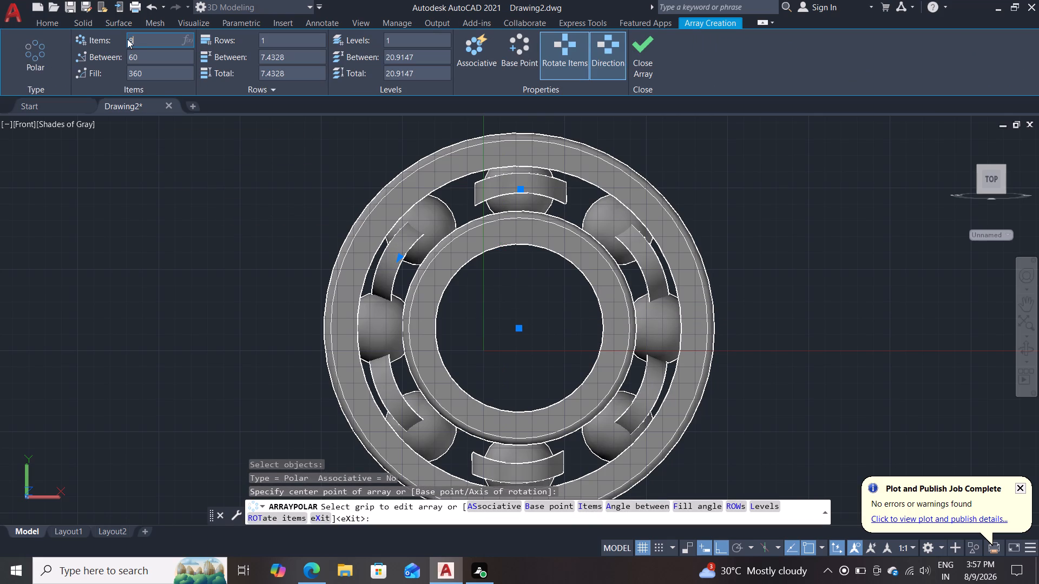
key(Return)
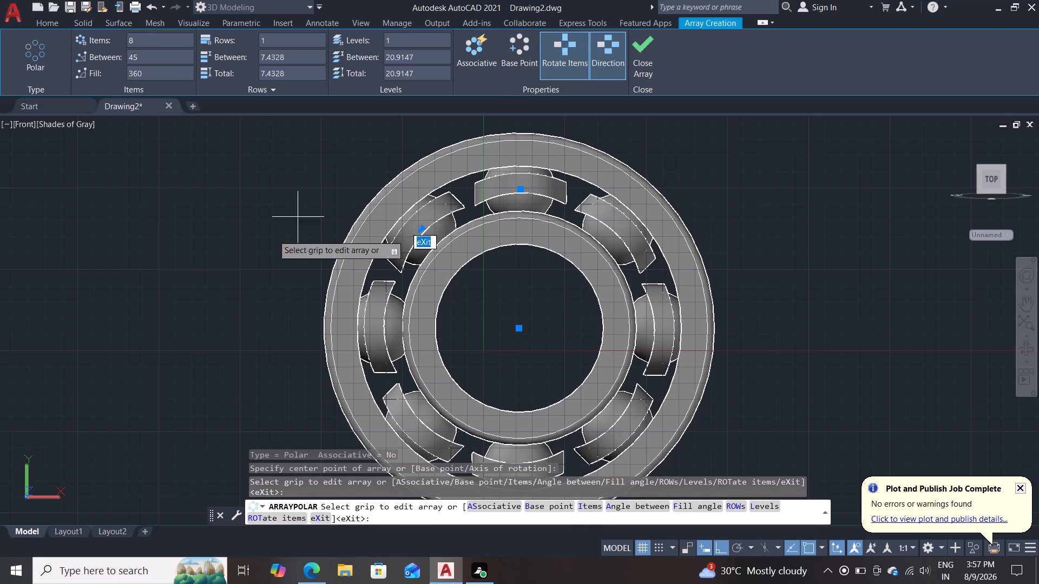
click(644, 58)
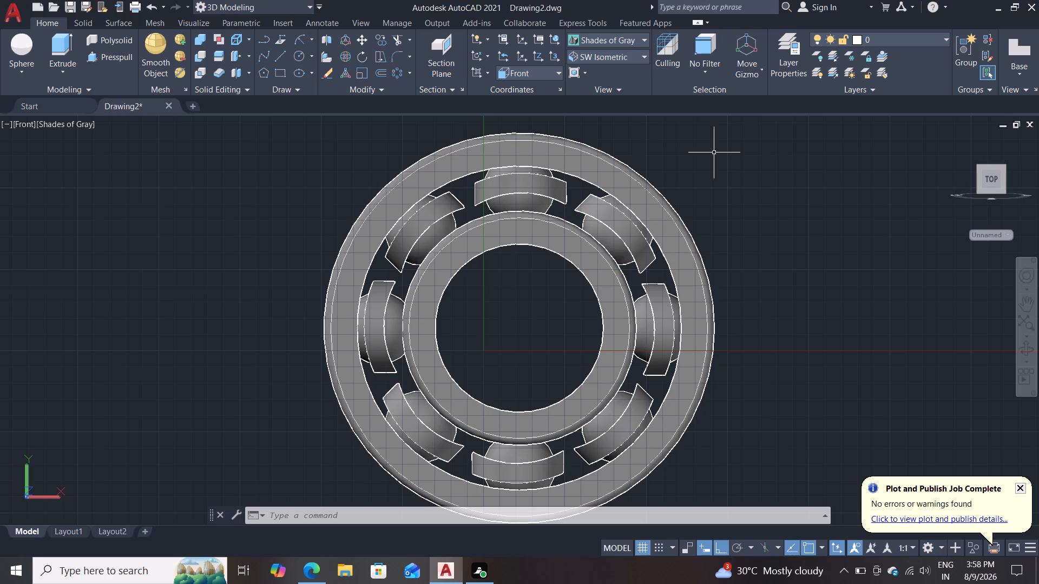
Show the bearing in the 2D Wireframe visual style and set the Left view.
click(60, 120)
click(109, 155)
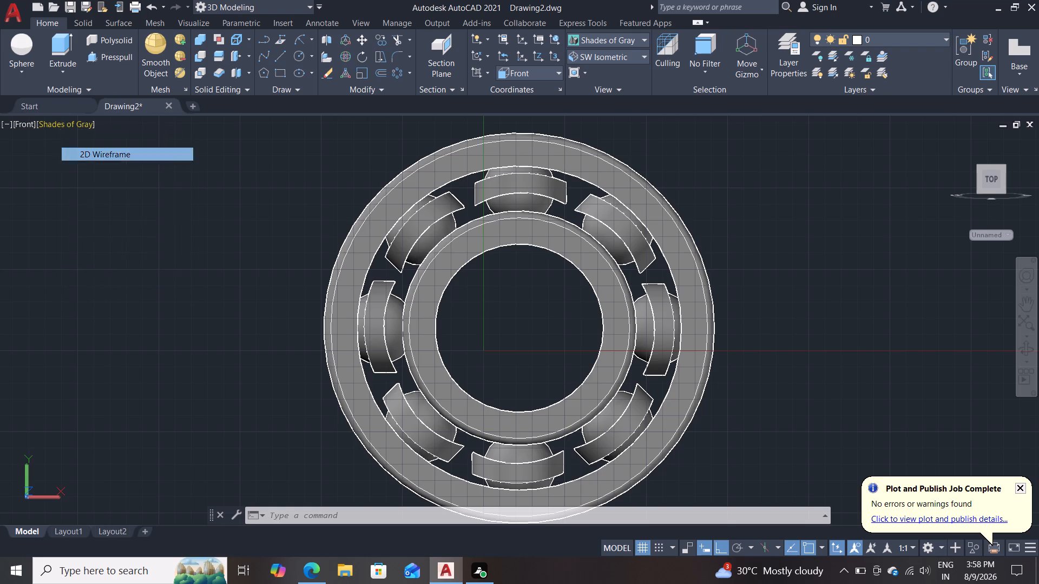
click(19, 120)
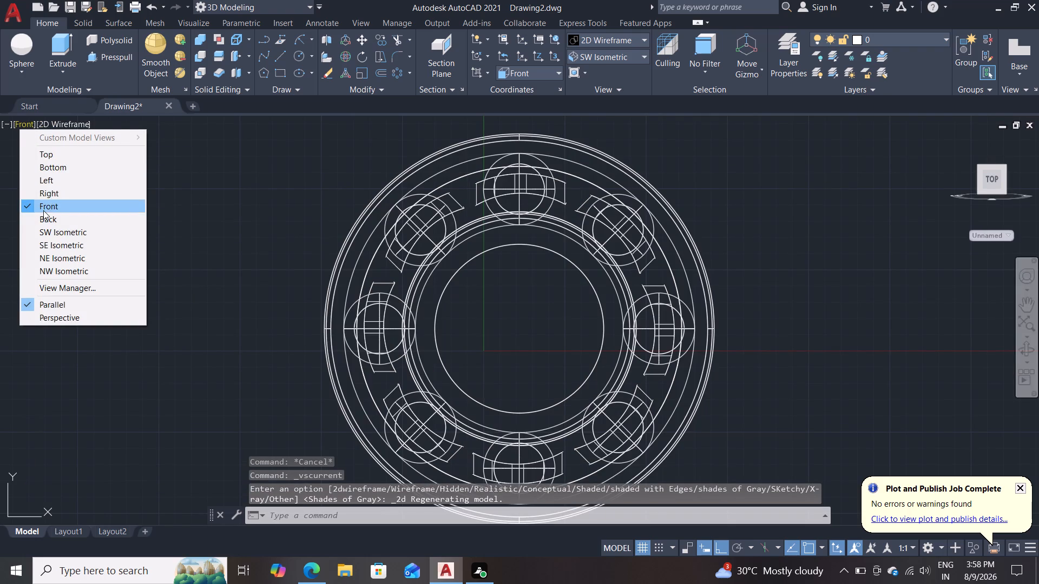
click(64, 180)
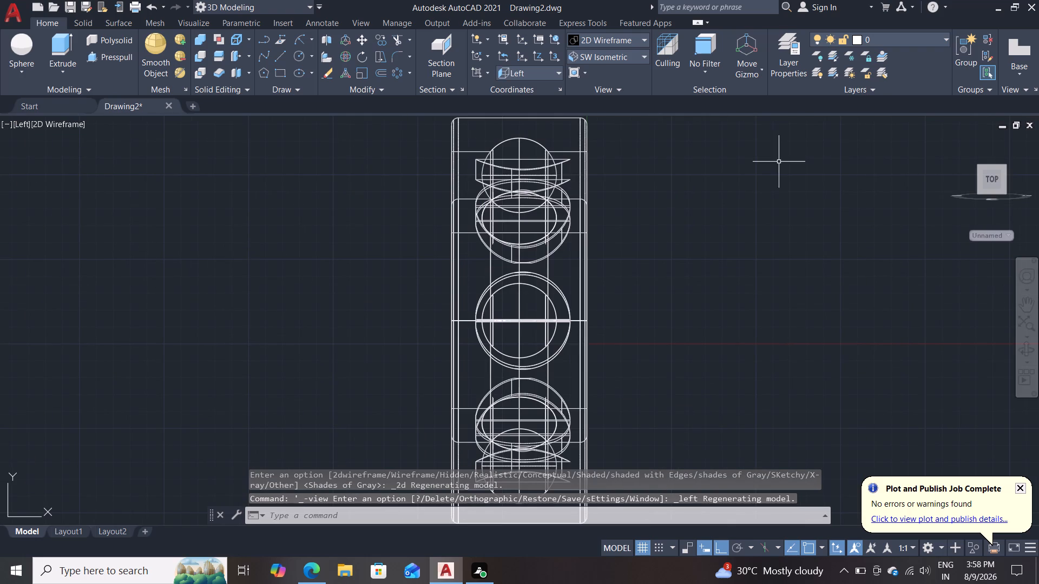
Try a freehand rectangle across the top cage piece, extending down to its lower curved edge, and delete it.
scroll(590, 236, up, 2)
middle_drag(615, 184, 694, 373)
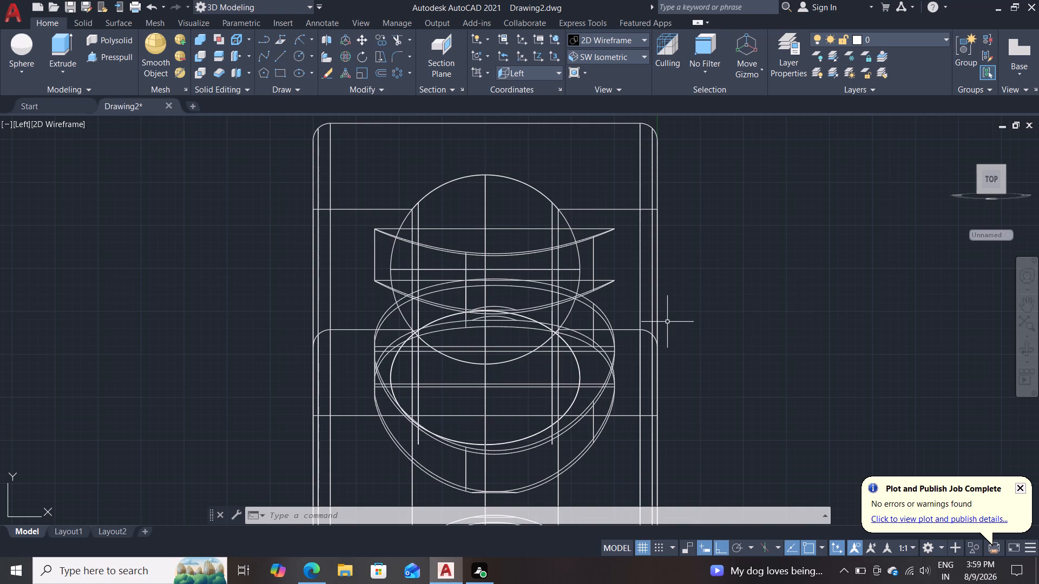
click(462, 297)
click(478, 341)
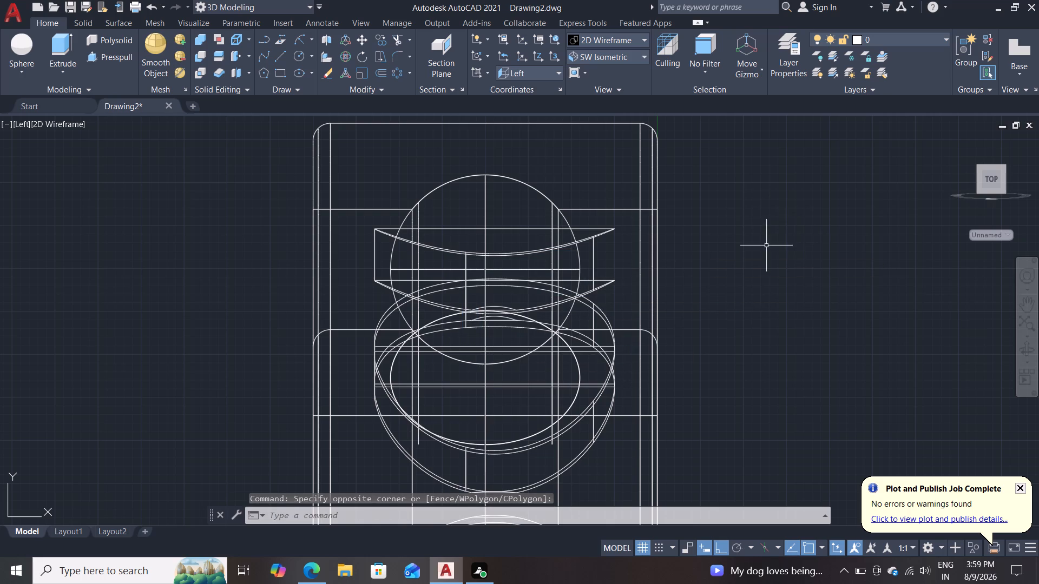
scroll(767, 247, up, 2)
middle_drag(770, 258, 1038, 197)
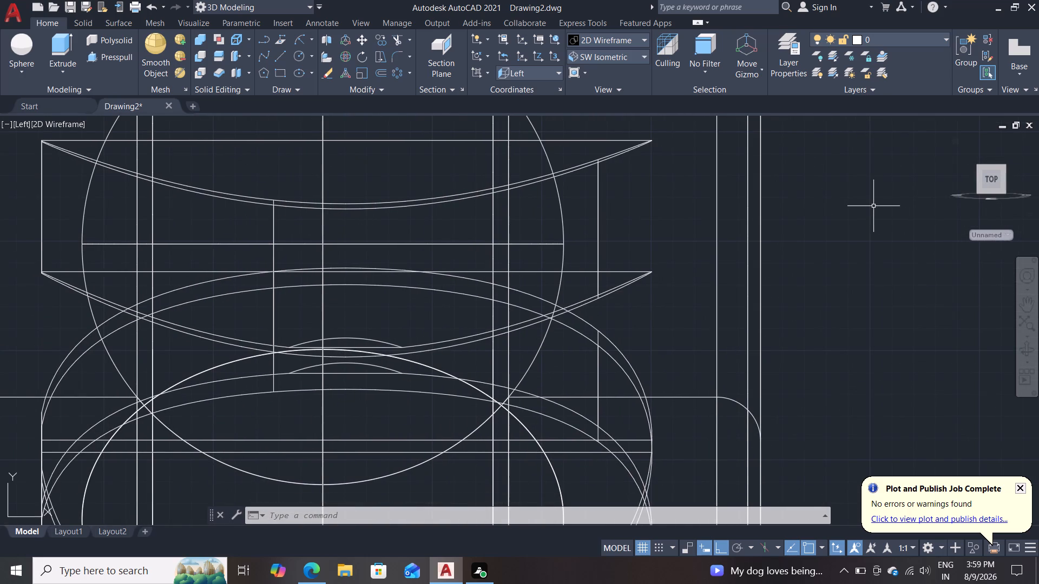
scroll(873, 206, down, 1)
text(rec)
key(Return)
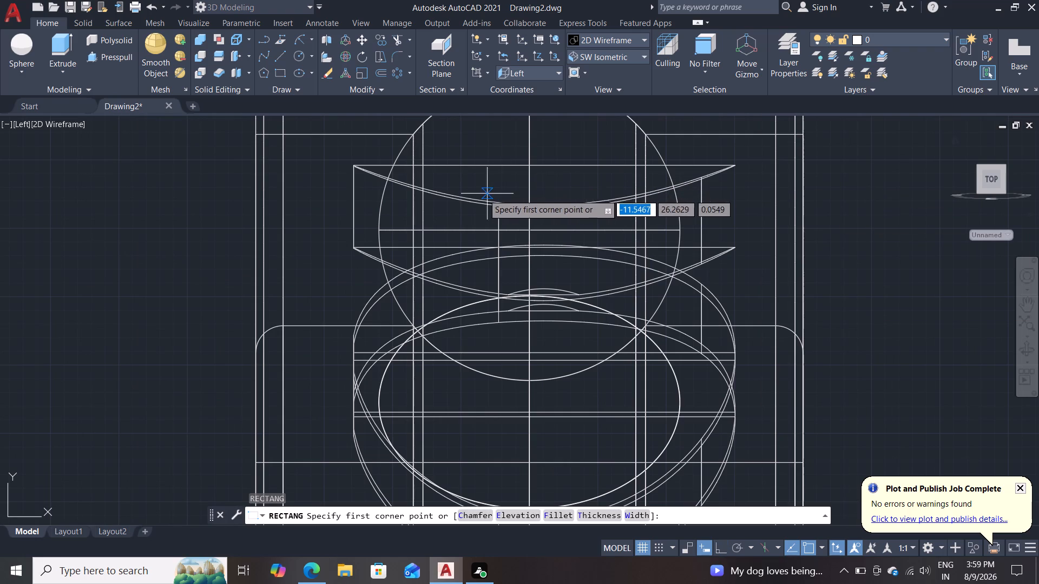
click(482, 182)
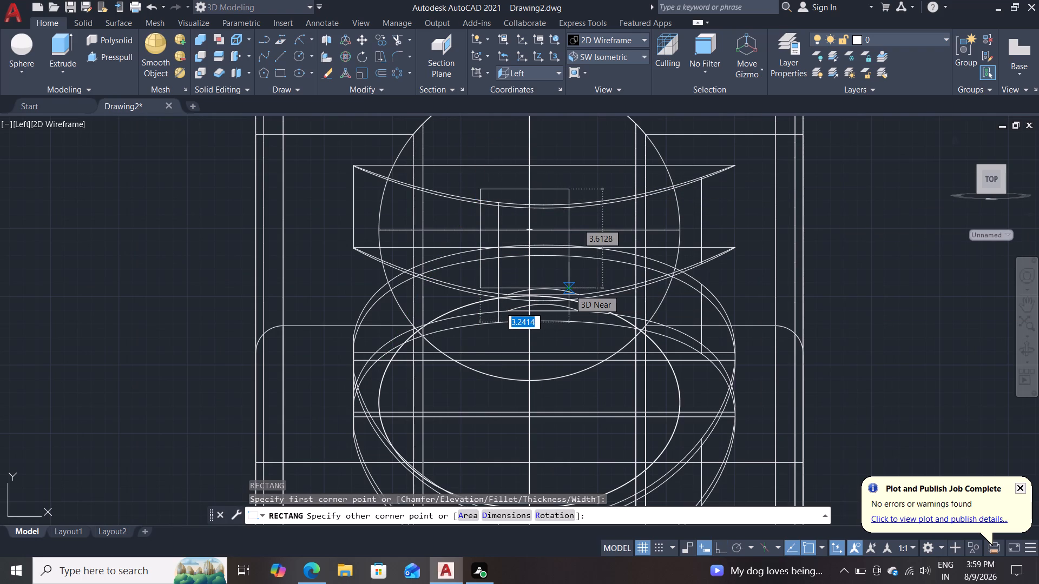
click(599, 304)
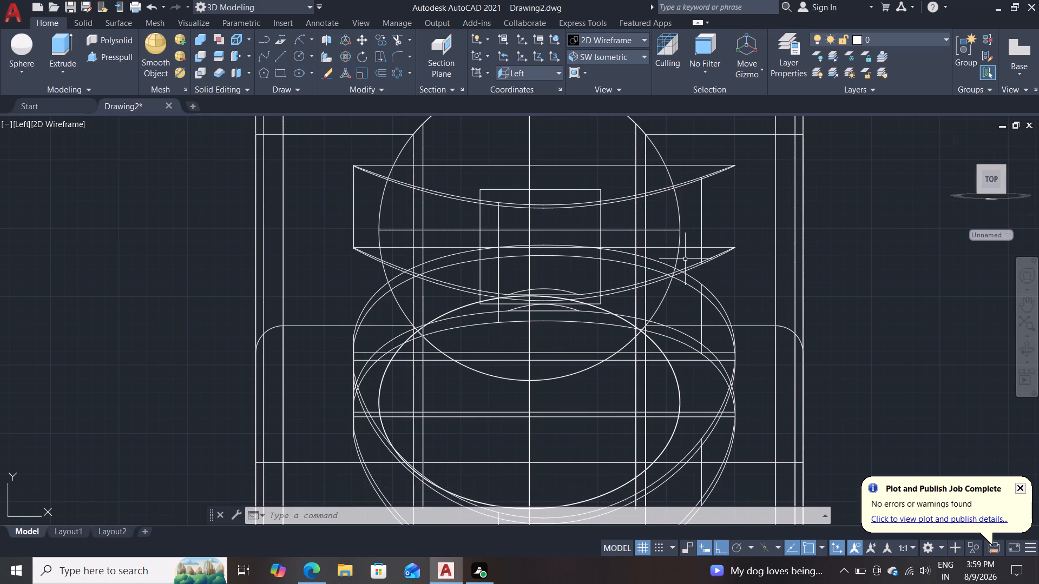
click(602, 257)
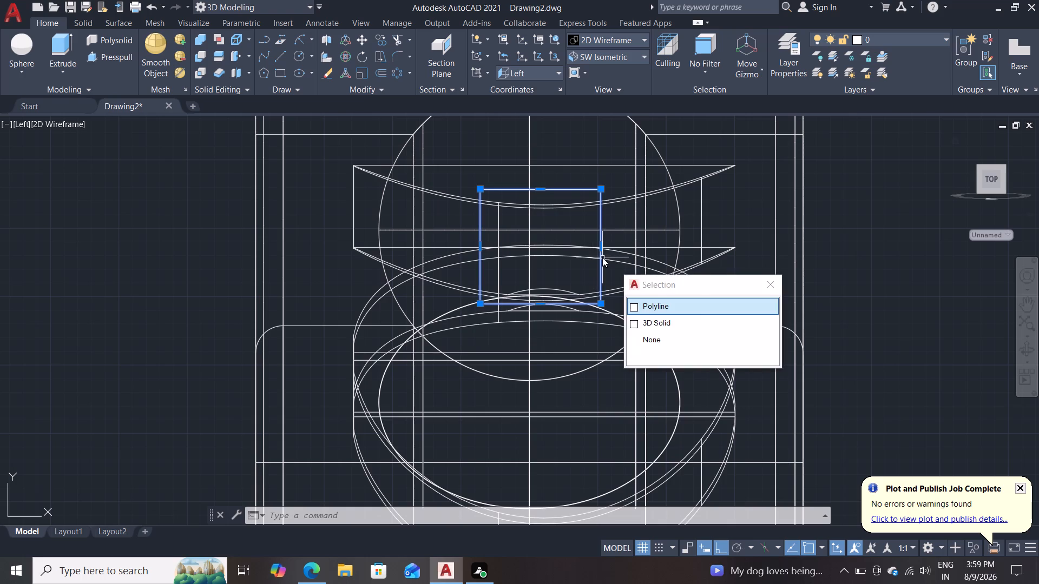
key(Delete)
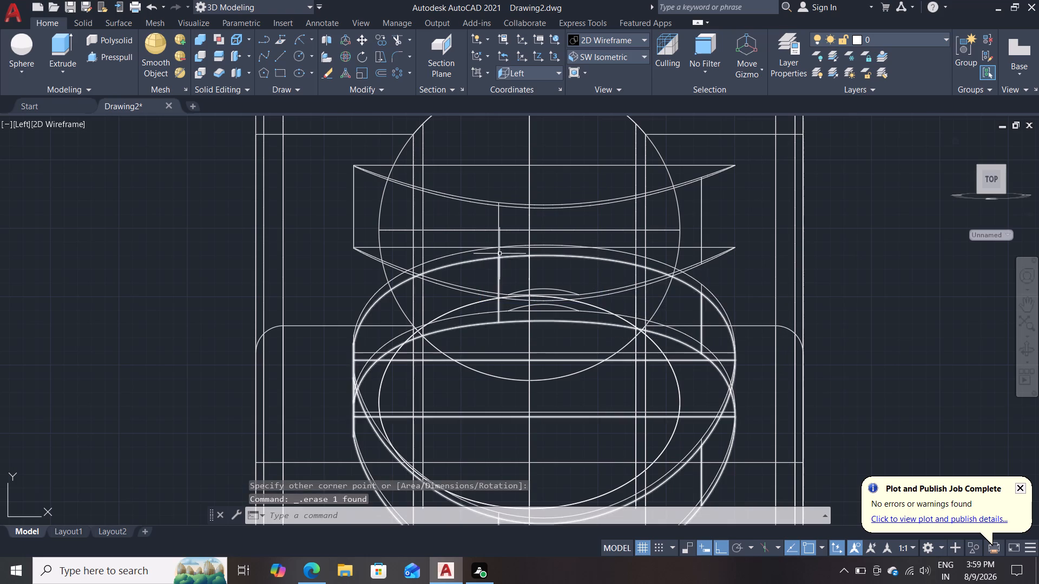
Draw a smaller rectangle, about 2.9 wide by 2.3 high, across the top cage piece as the connecting ring's profile.
click(499, 269)
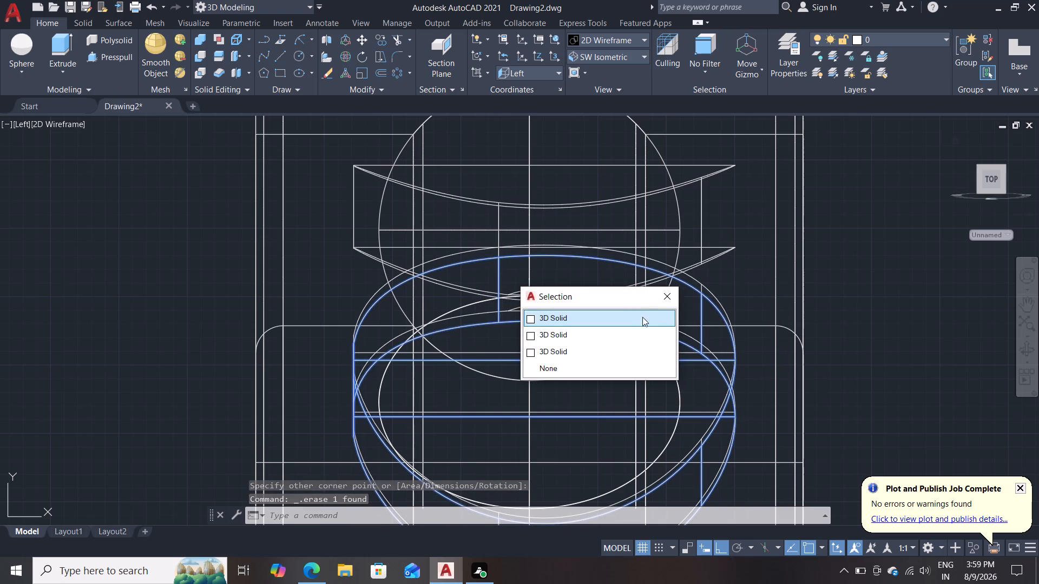
click(666, 304)
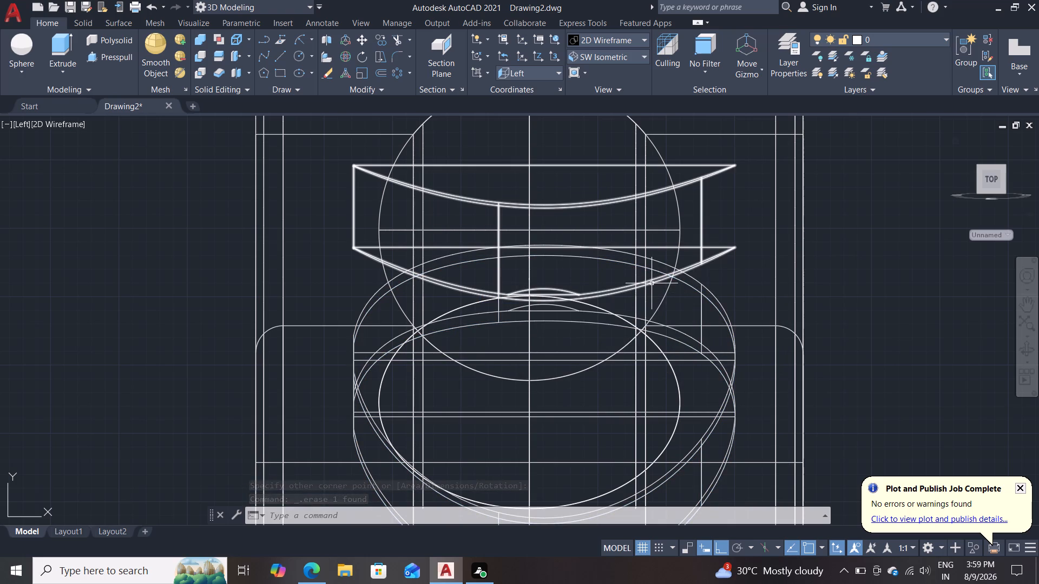
text(rec)
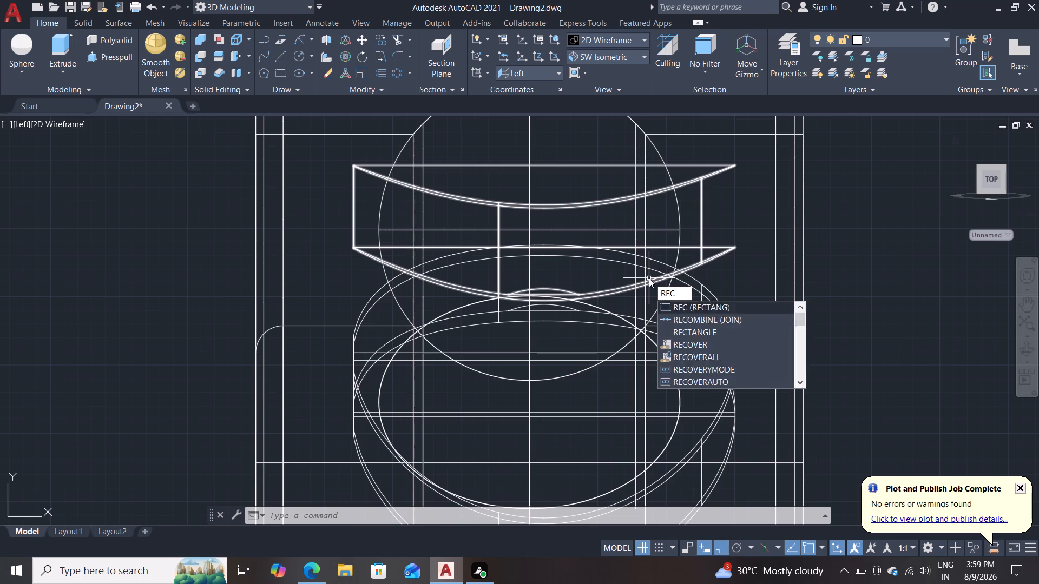
key(Return)
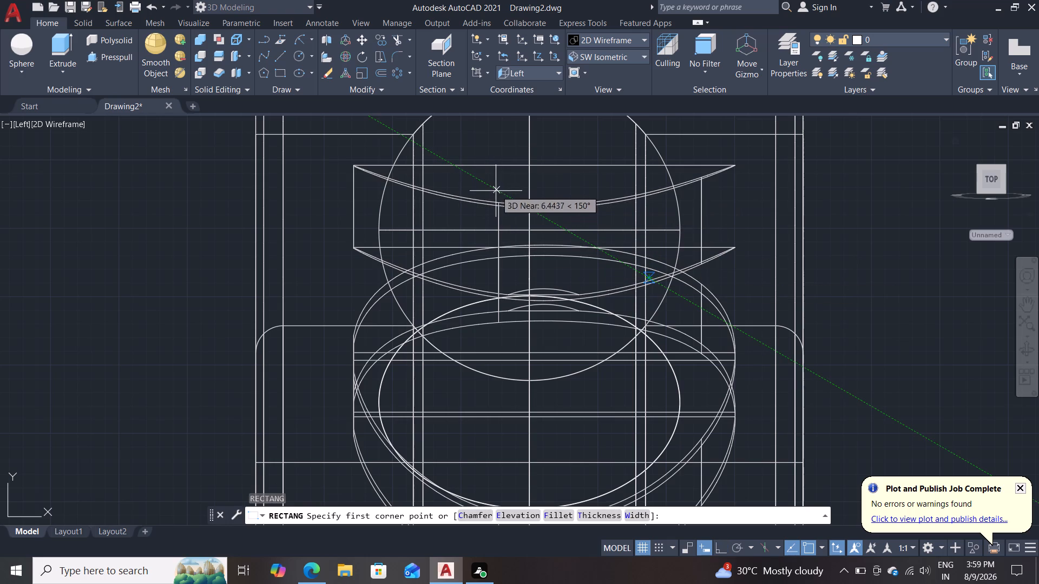
click(490, 195)
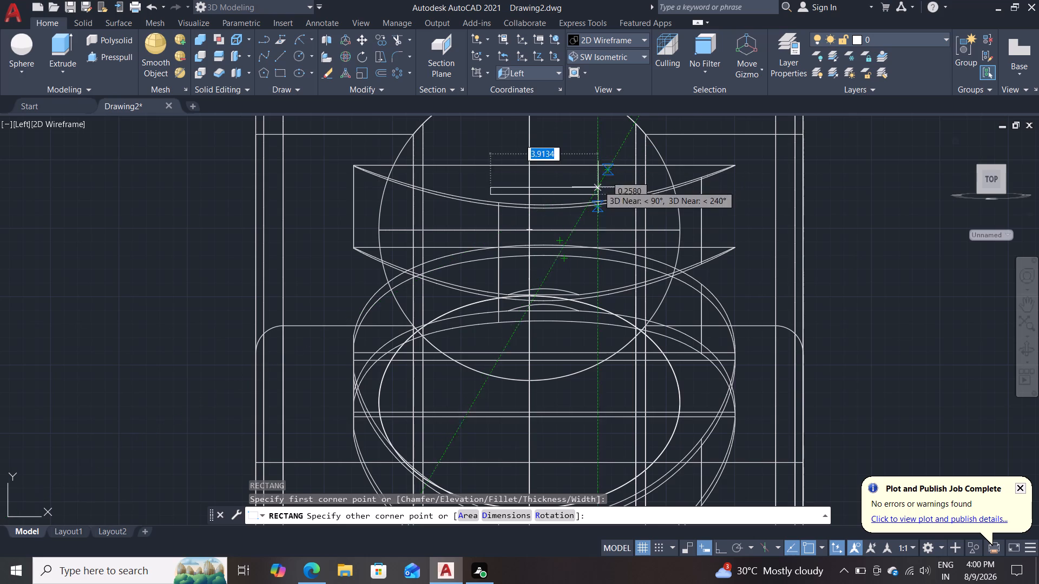
click(570, 265)
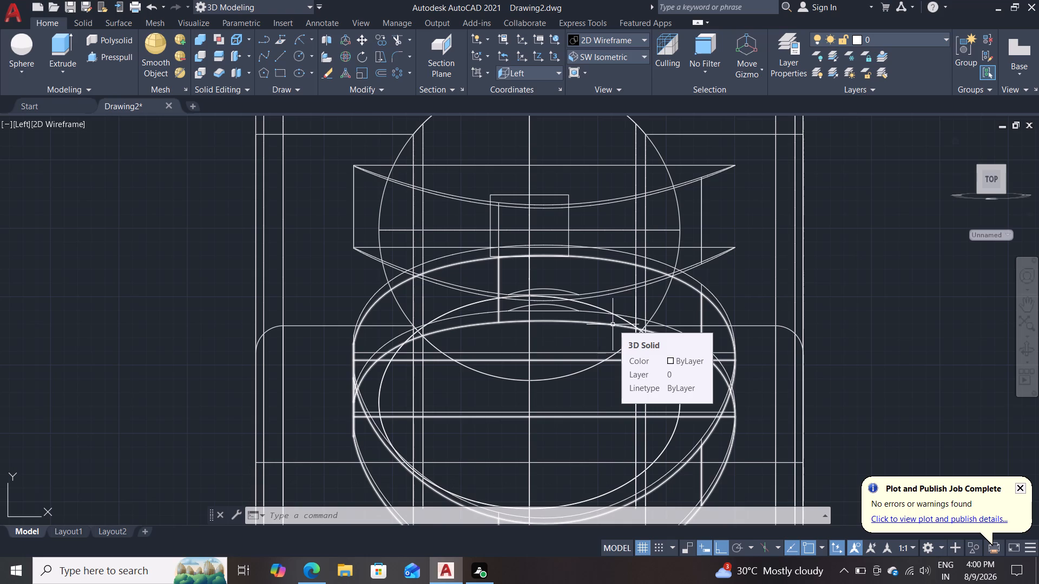
key(Escape)
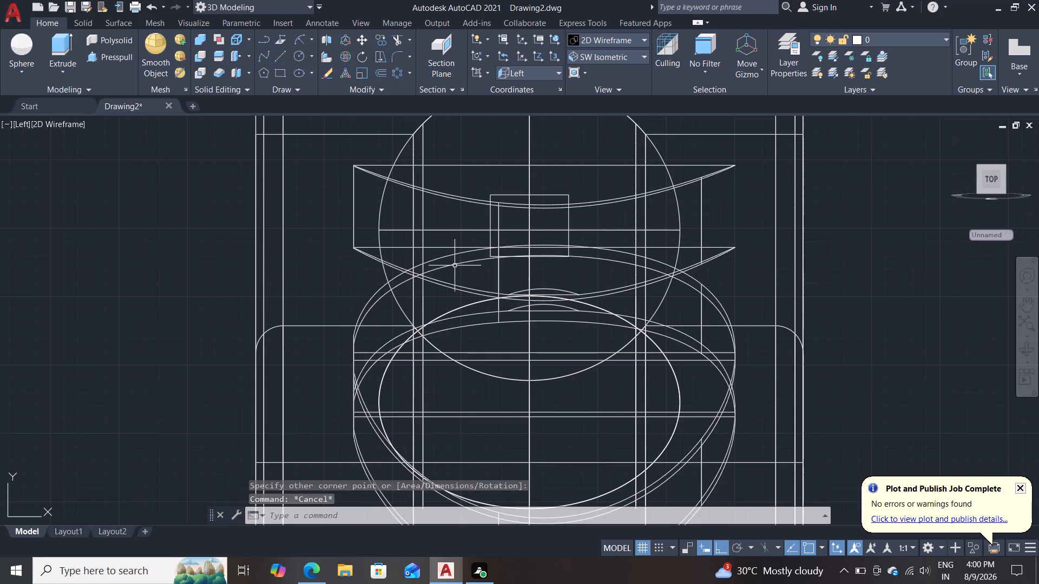
Revolve the small rectangle on the top cage piece 360 degrees about the X axis.
shift+middle_drag(456, 263, 424, 253)
scroll(475, 227, down, 3)
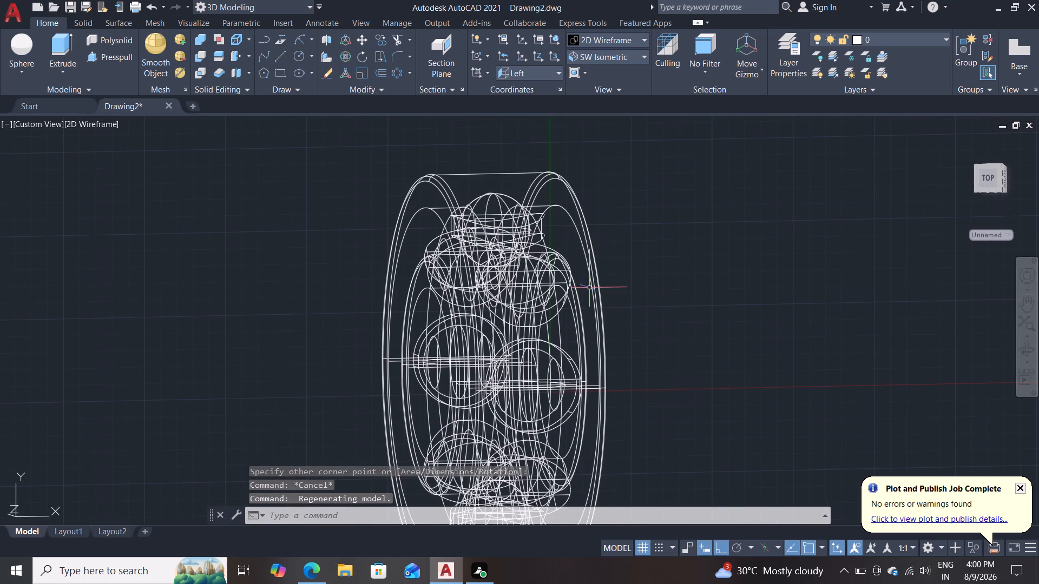
shift+middle_drag(663, 351, 528, 383)
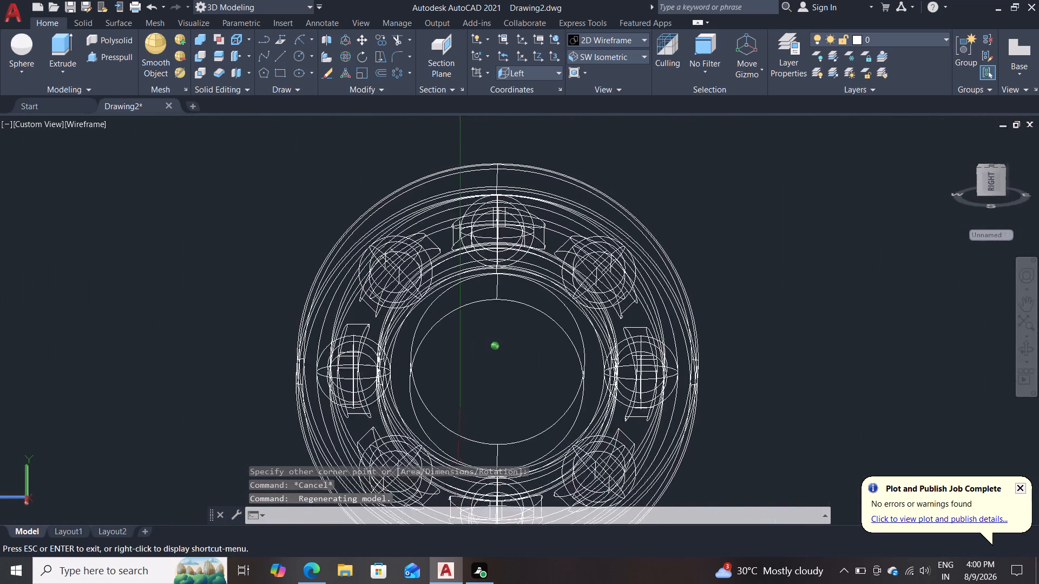
shift+middle_drag(528, 383, 569, 382)
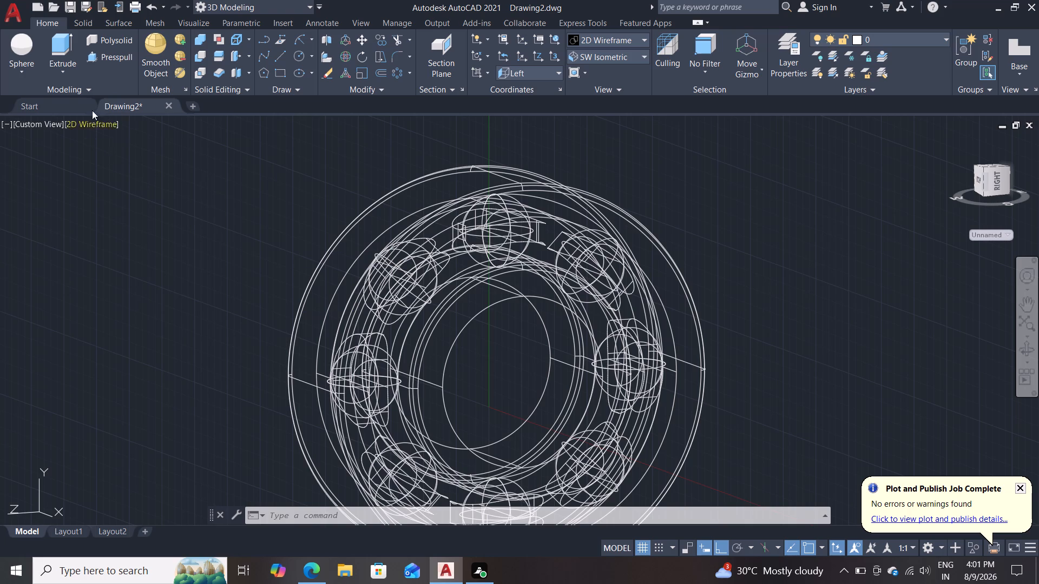
click(57, 59)
click(75, 143)
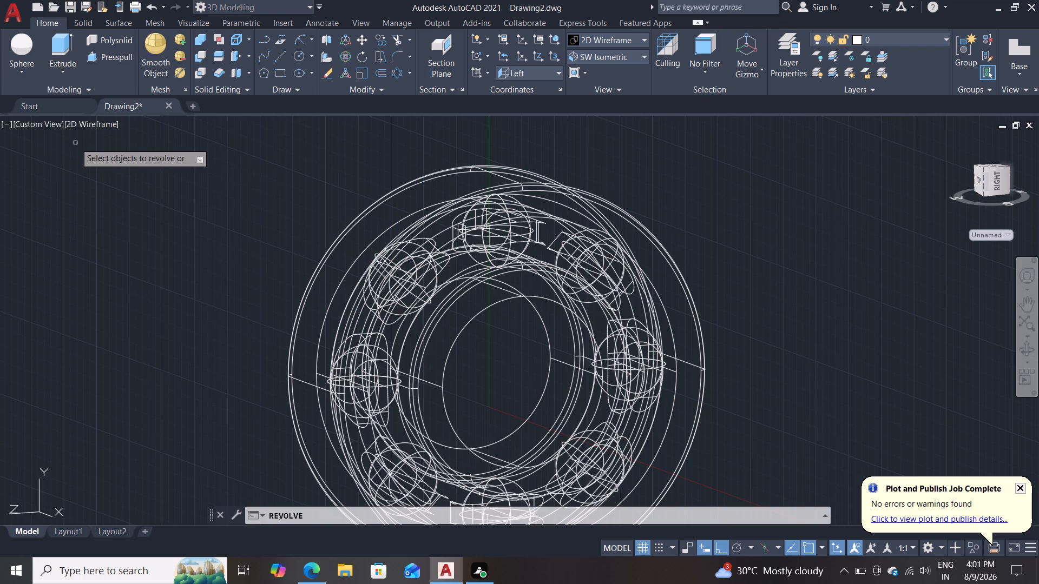
scroll(469, 368, up, 1)
middle_drag(514, 315, 540, 483)
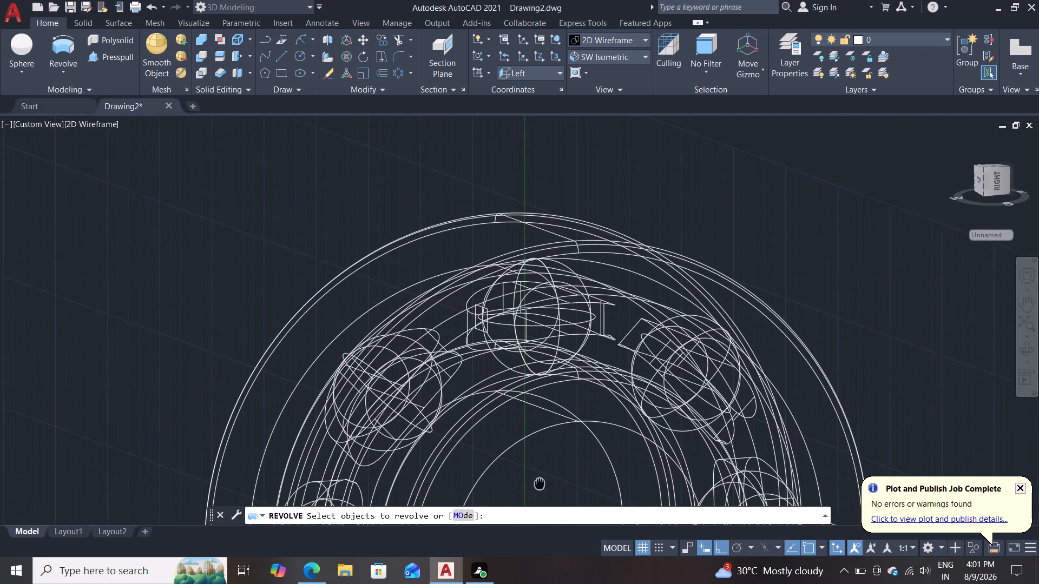
middle_drag(540, 483, 540, 485)
scroll(495, 435, up, 2)
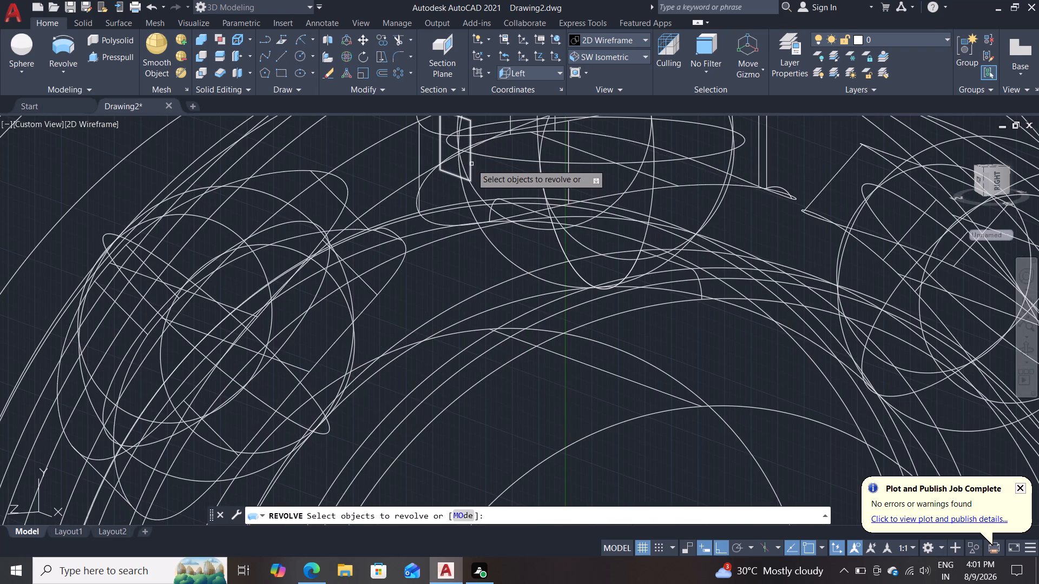
click(471, 164)
key(Return)
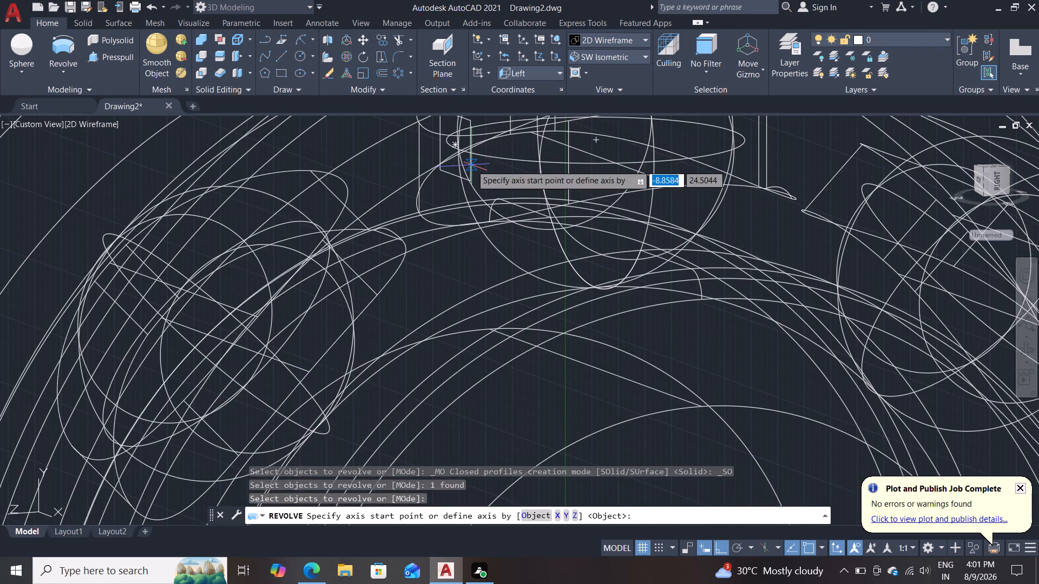
key(x)
key(Return)
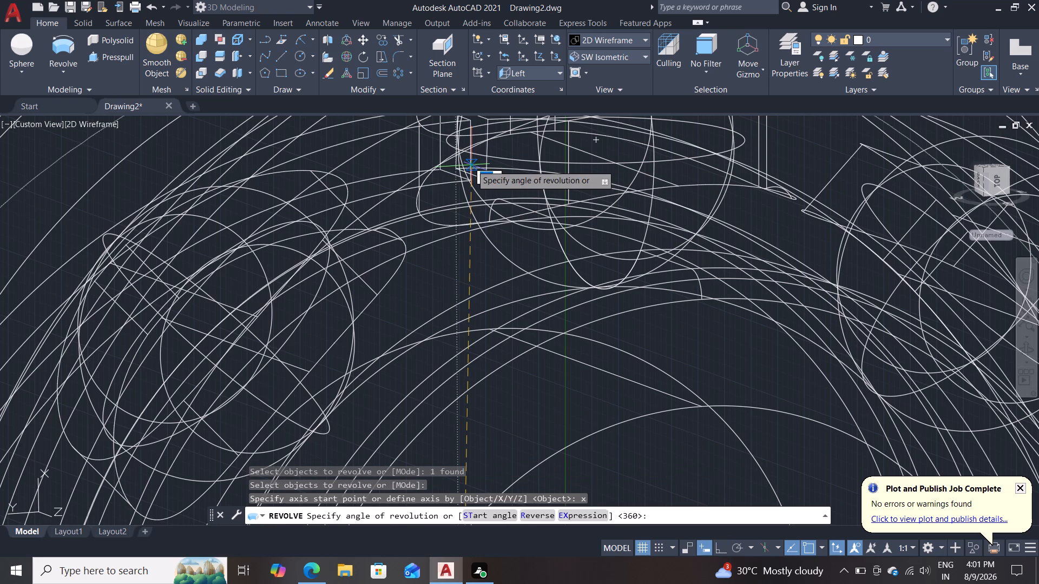
text(360)
key(Return)
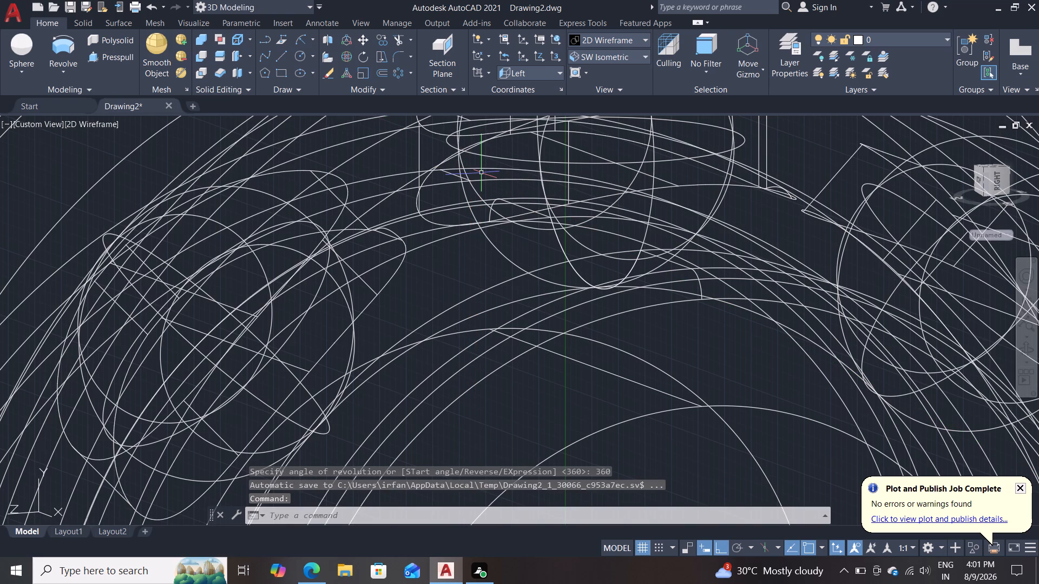
Display the bearing in Shades of Gray and examine the revolved ring's position relative to the cage pieces from several angles.
scroll(545, 201, down, 3)
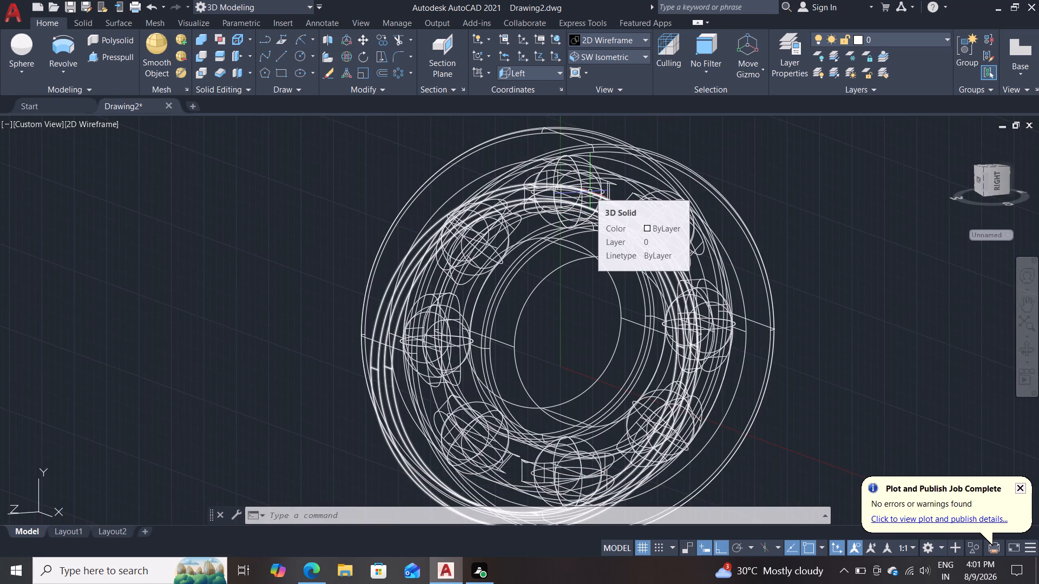
click(85, 118)
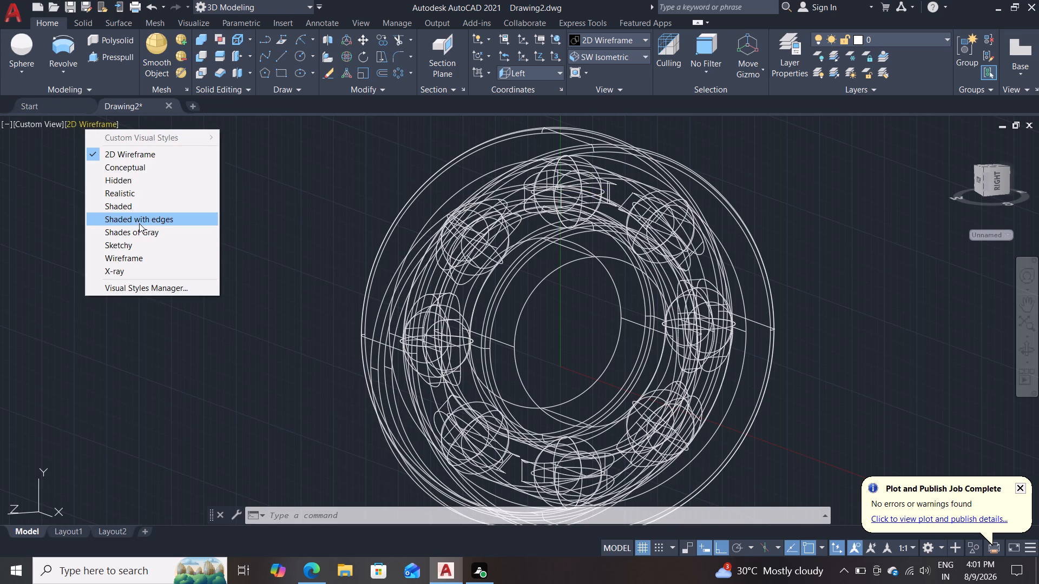
click(149, 234)
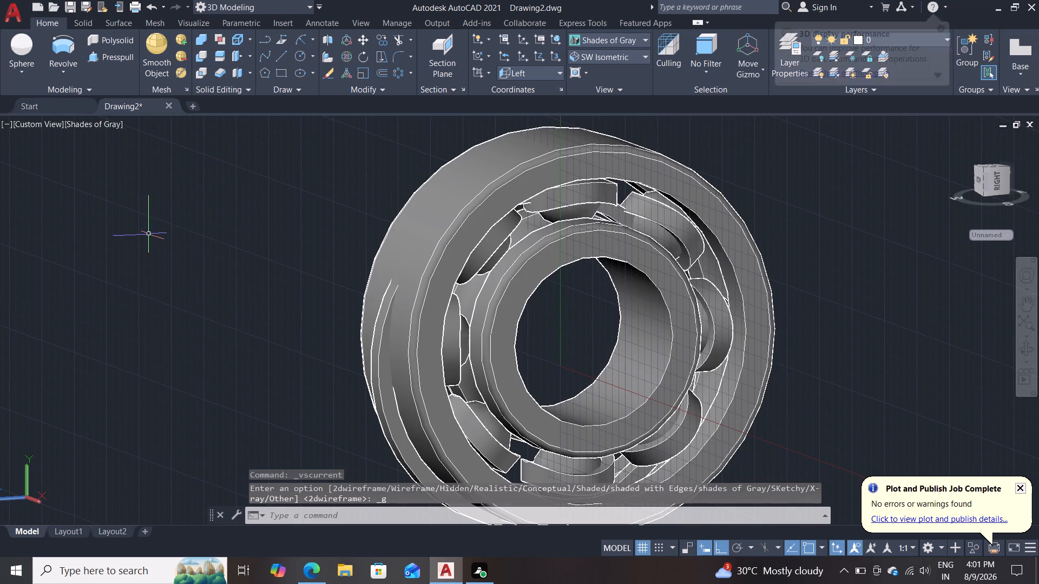
shift+middle_drag(121, 243, 87, 176)
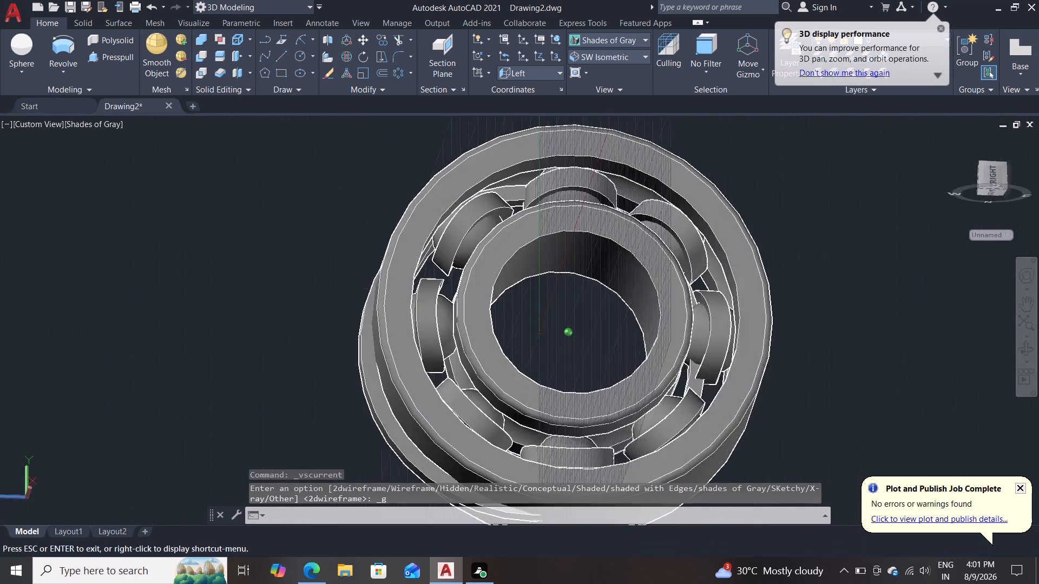
shift+middle_drag(87, 176, 96, 145)
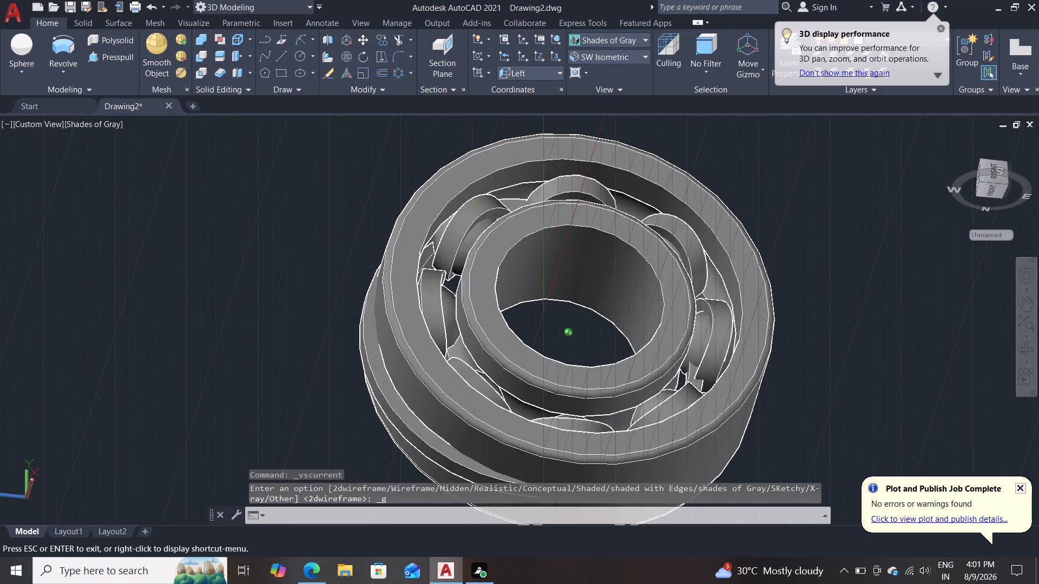
shift+middle_drag(96, 145, 95, 184)
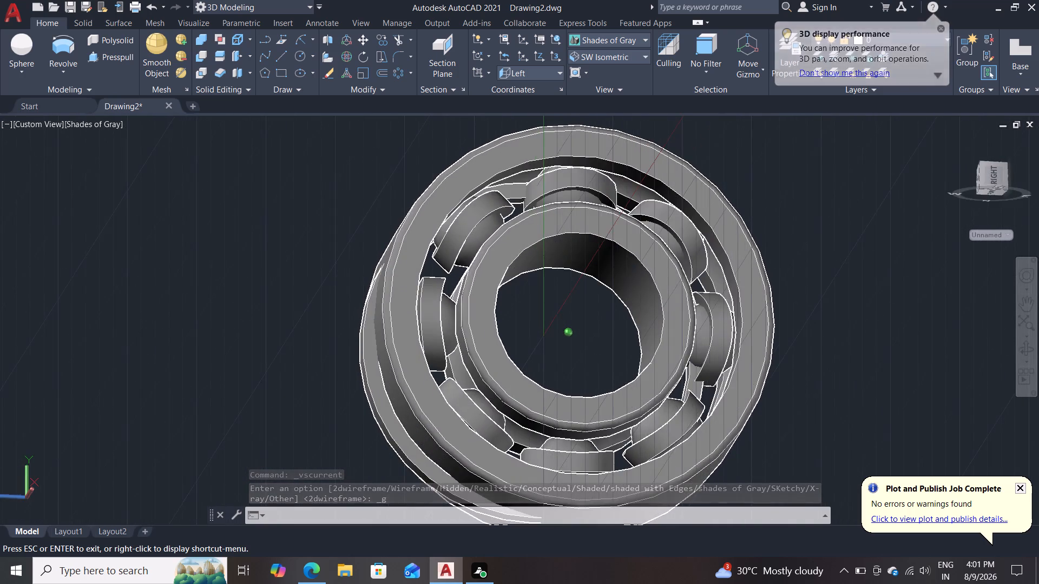
shift+middle_drag(95, 184, 69, 197)
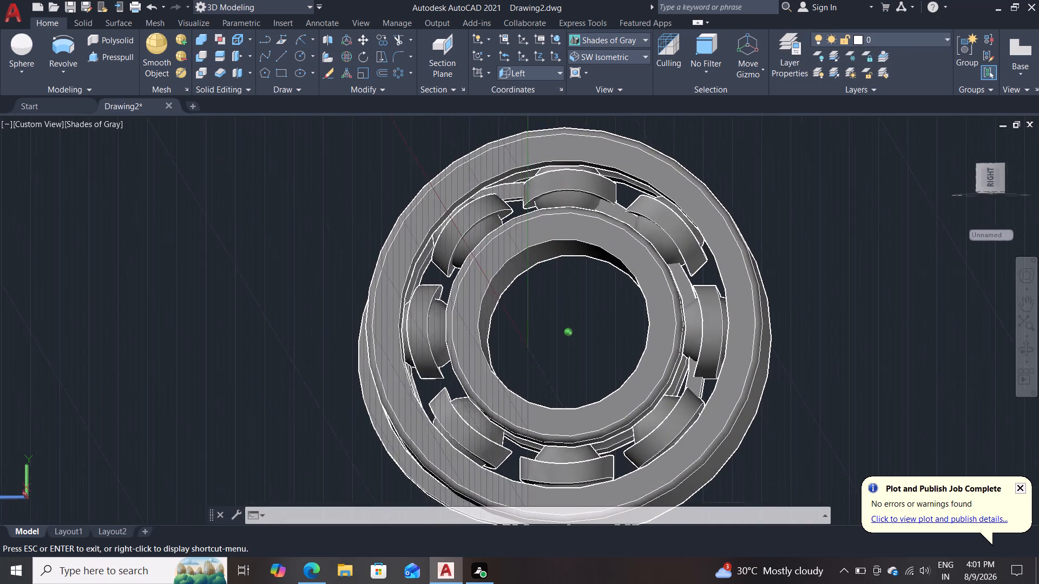
shift+middle_drag(69, 197, 83, 195)
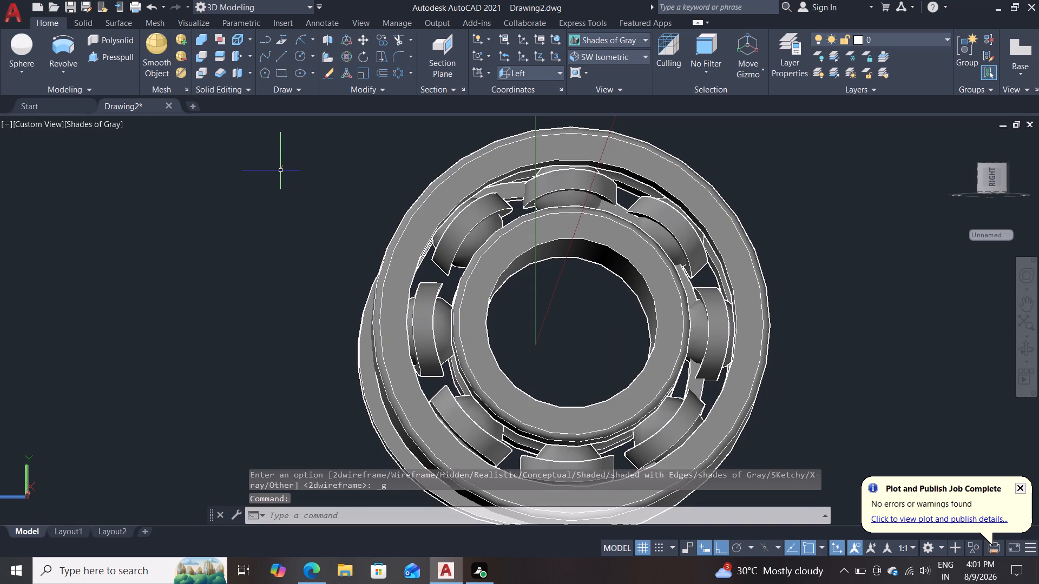
Examine the shaded bearing from the front, side and at an angle to check the revolved connecting ring against the cage pieces.
key(Escape)
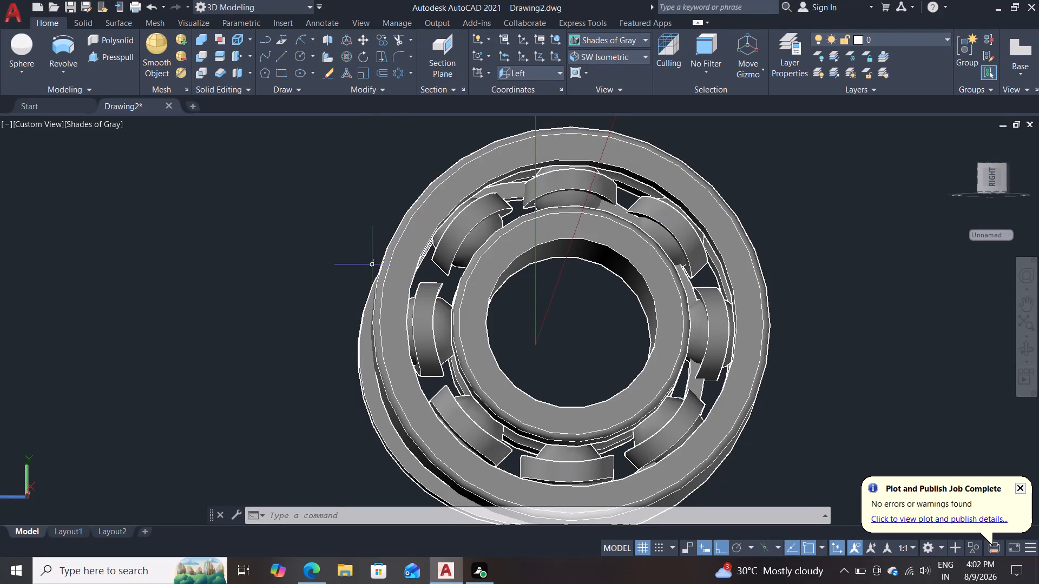
scroll(374, 270, down, 1)
scroll(387, 282, up, 2)
shift+middle_drag(235, 207, 240, 221)
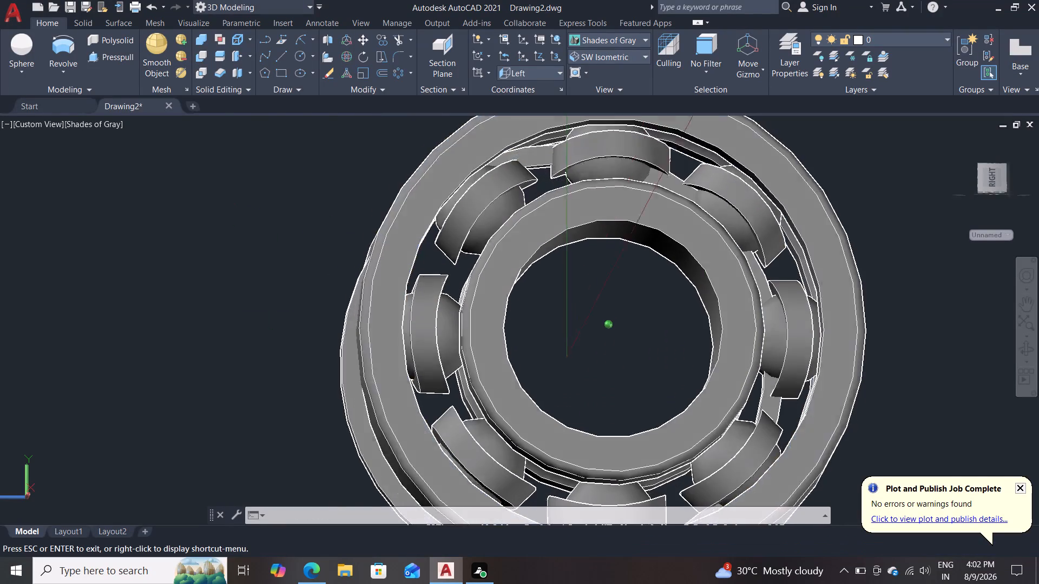
shift+middle_drag(240, 221, 382, 218)
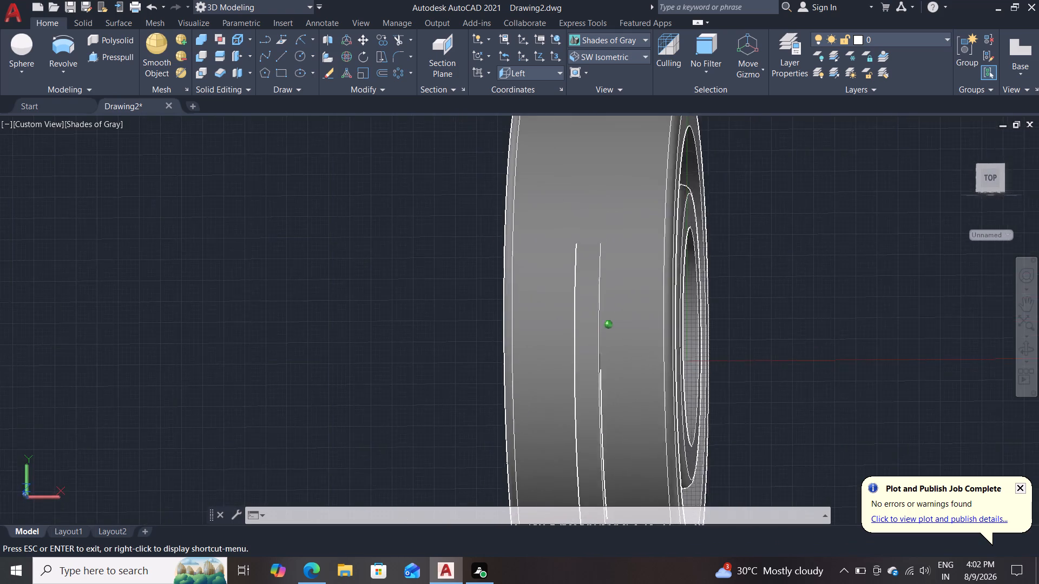
shift+middle_drag(382, 218, 278, 241)
scroll(278, 241, down, 2)
scroll(278, 241, up, 1)
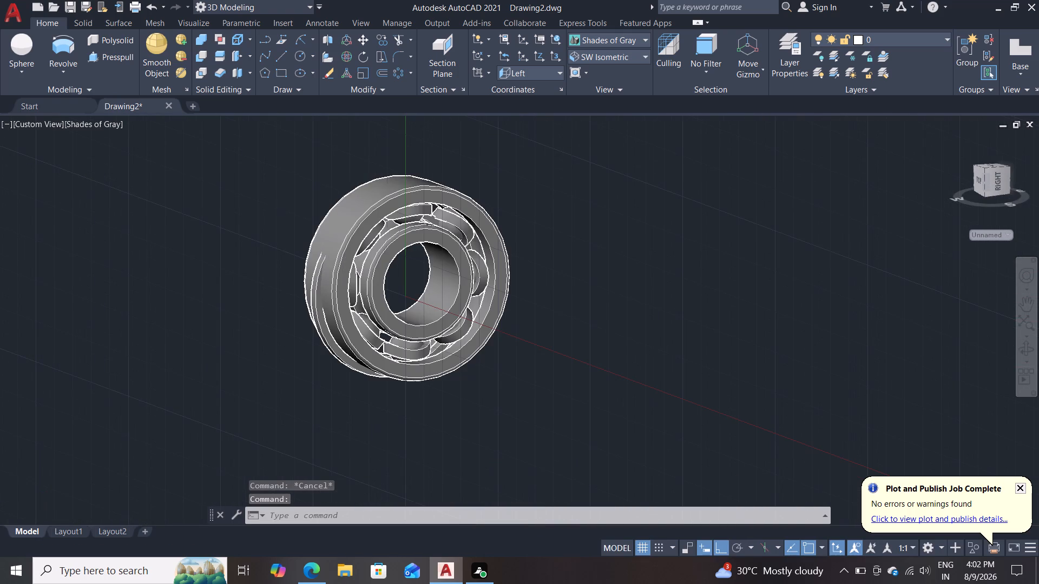
Undo the Shades of Gray display, the connecting ring's revolve and the small profile rectangle on the top cage piece.
key(ctrl+z)
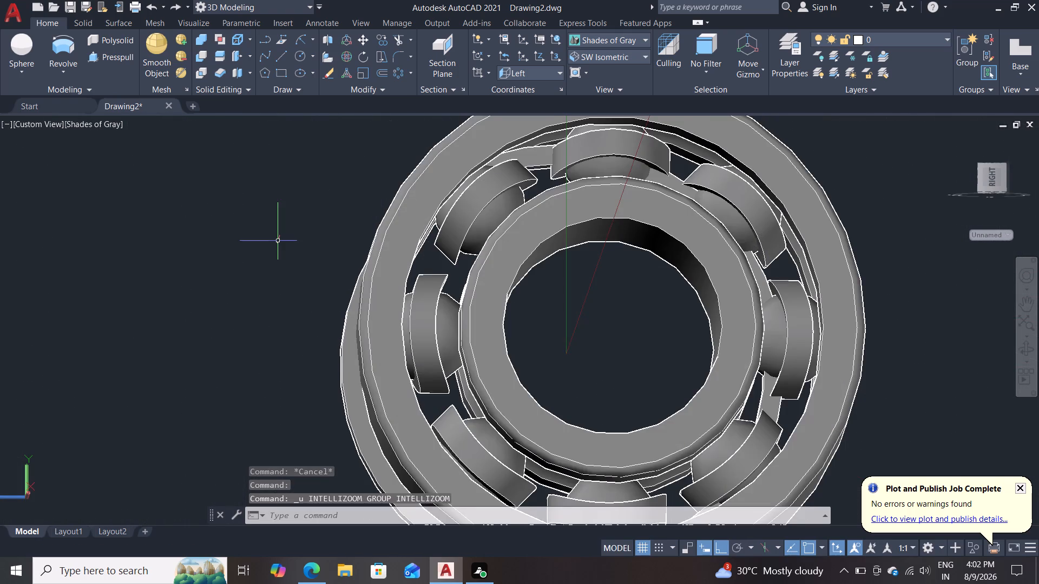
key(ctrl+z)
key(ctrl+z)
key(ctrl+z)
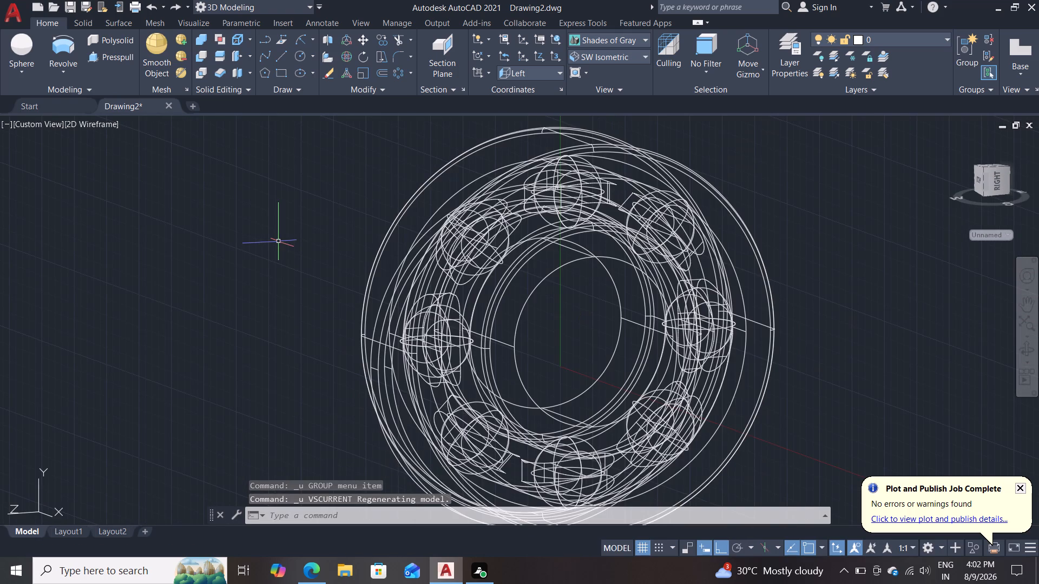
key(ctrl+z)
key(ctrl+z)
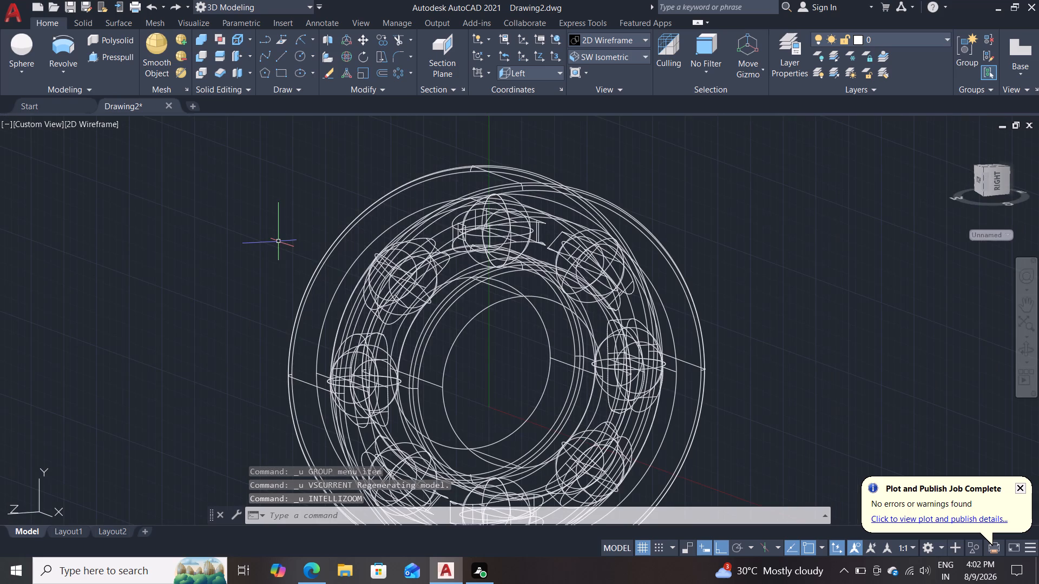
key(ctrl+z)
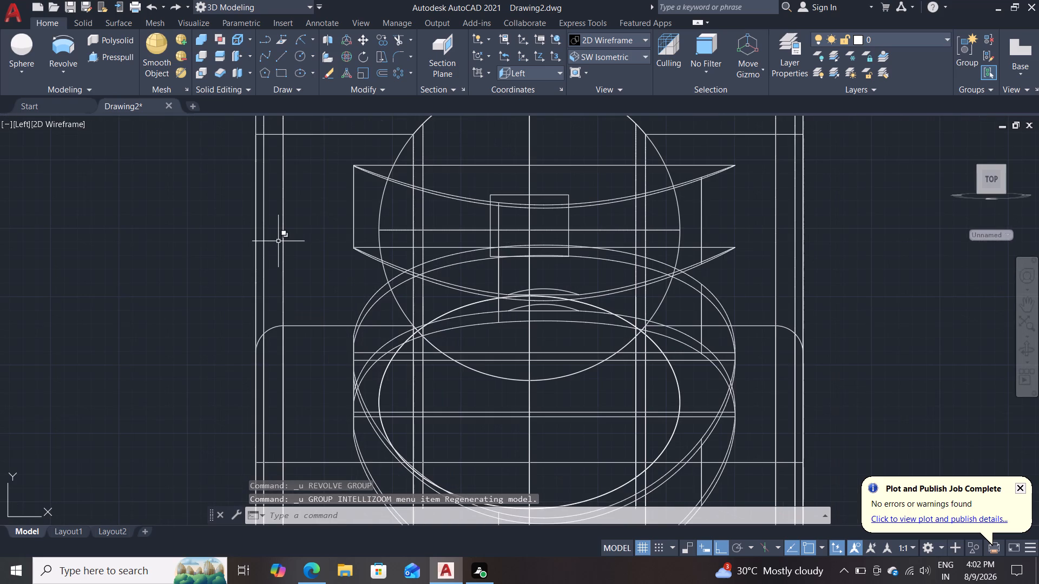
key(ctrl+z)
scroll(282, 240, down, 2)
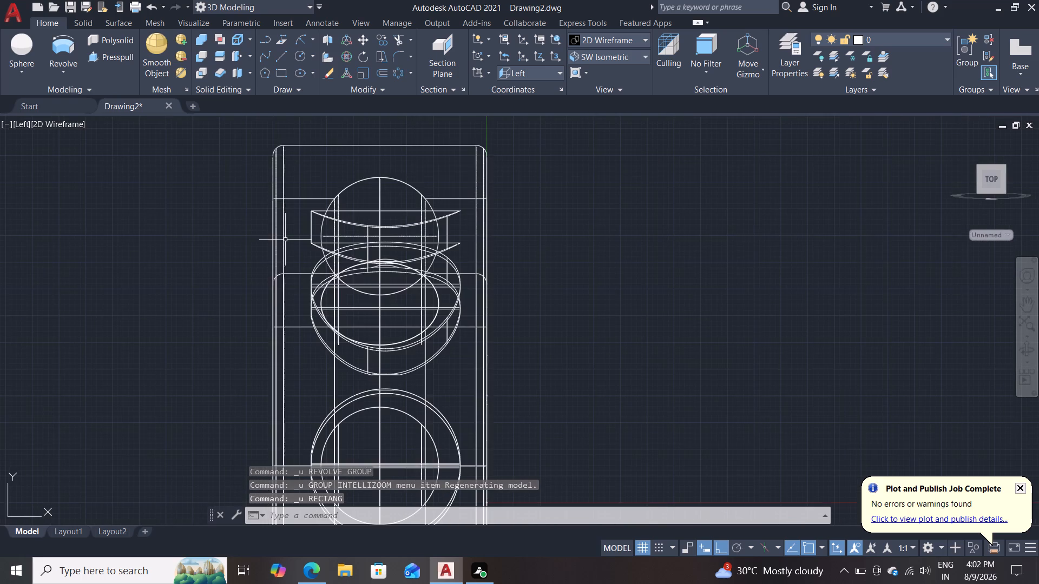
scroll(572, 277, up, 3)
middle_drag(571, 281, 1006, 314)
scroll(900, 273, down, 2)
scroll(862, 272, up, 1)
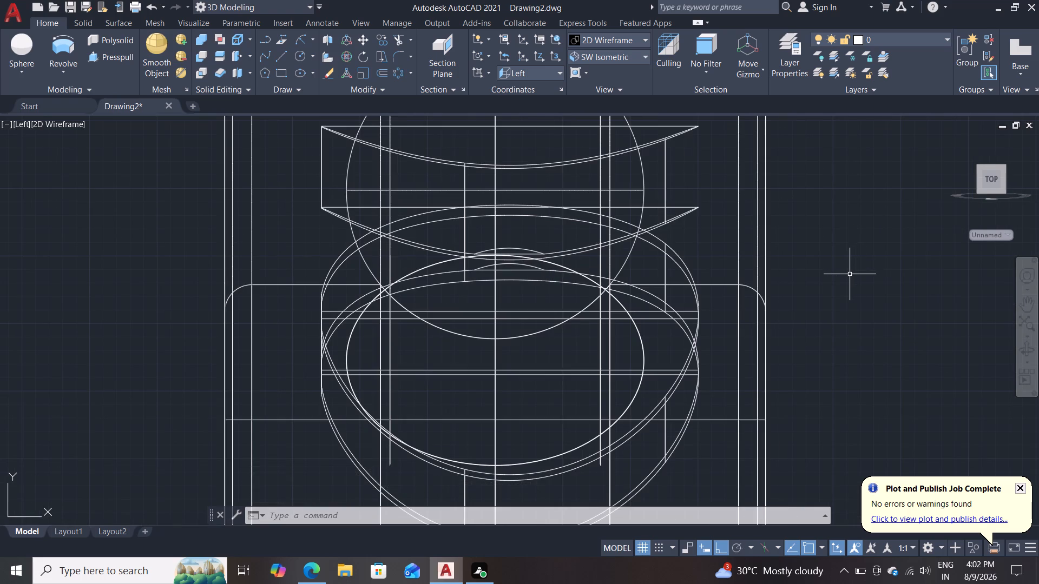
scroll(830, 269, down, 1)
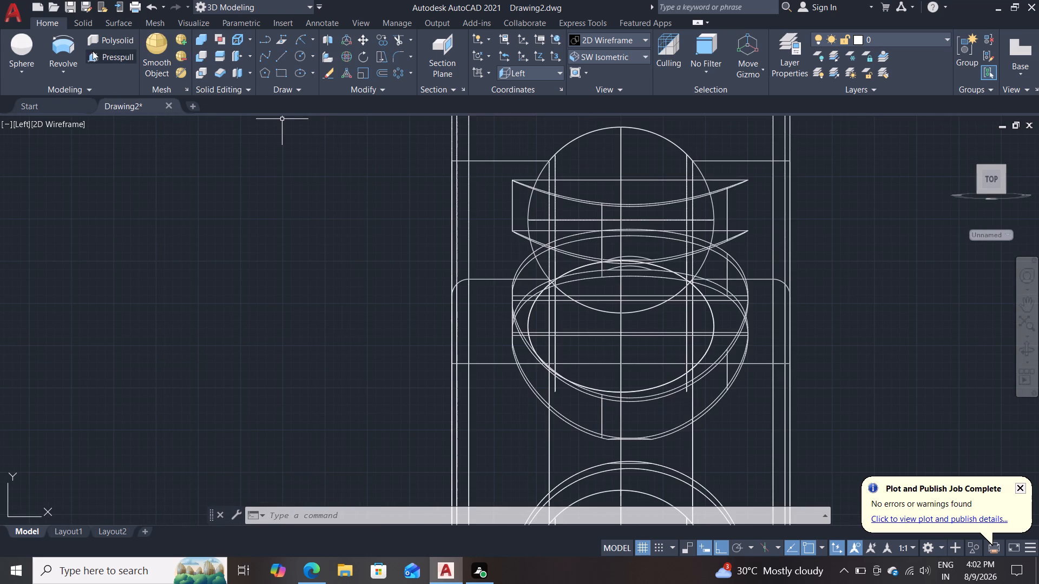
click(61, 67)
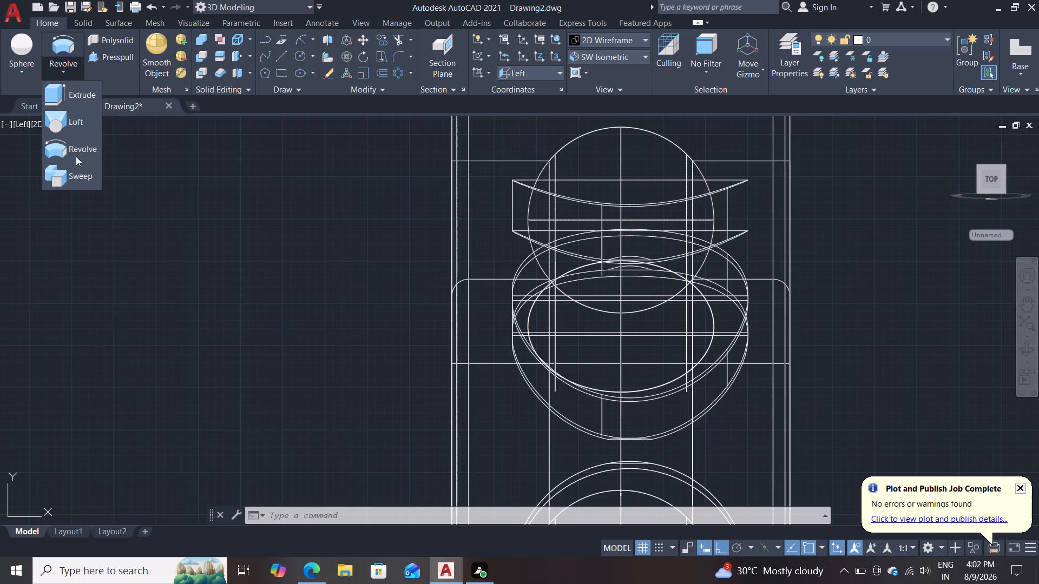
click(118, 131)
Display the bearing in Shades of Gray and examine the cage pieces and the gaps between them from several angles.
click(87, 125)
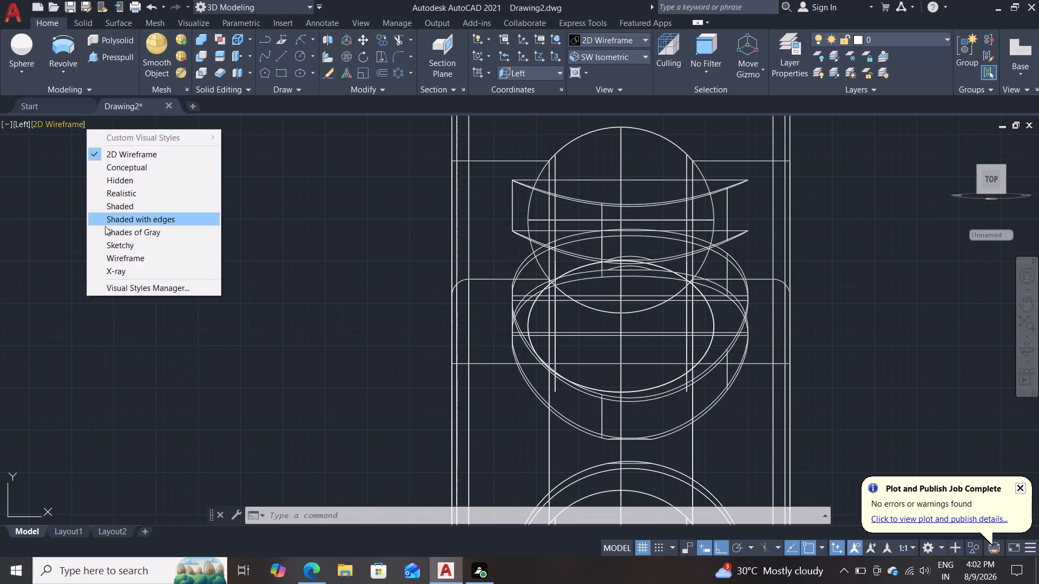
click(144, 231)
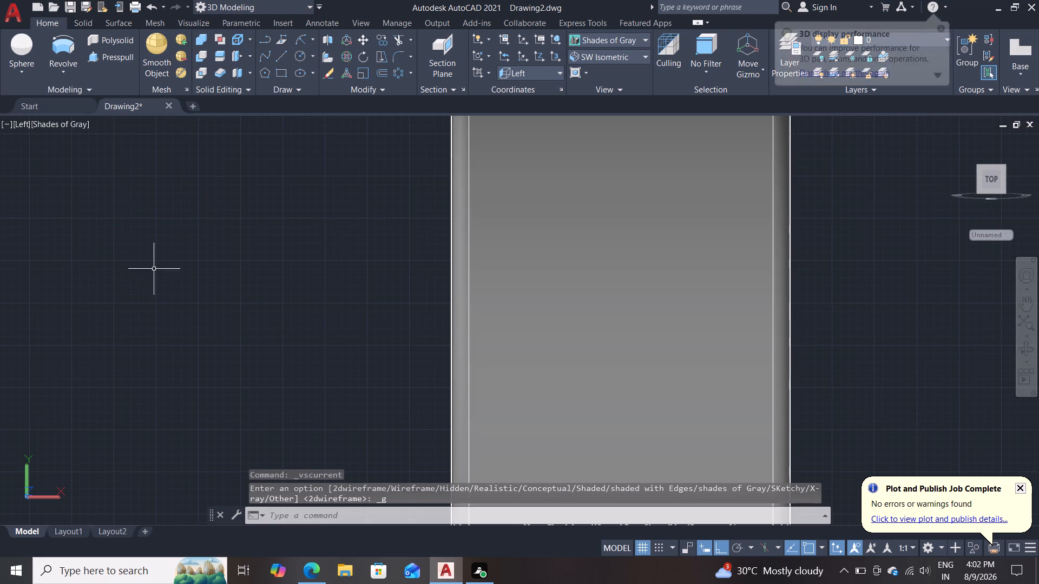
shift+middle_drag(234, 298, 118, 298)
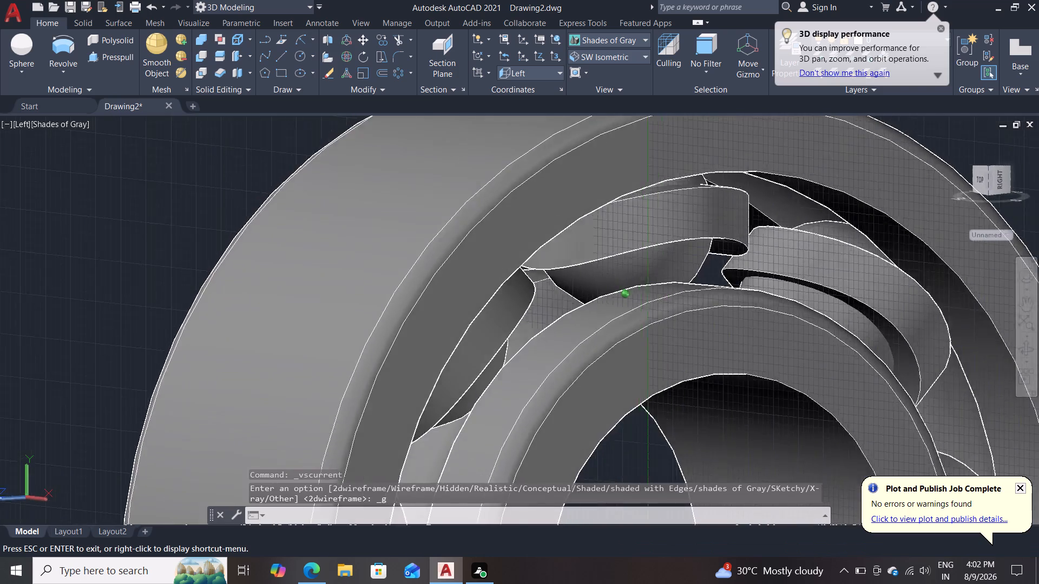
shift+middle_drag(118, 298, 28, 303)
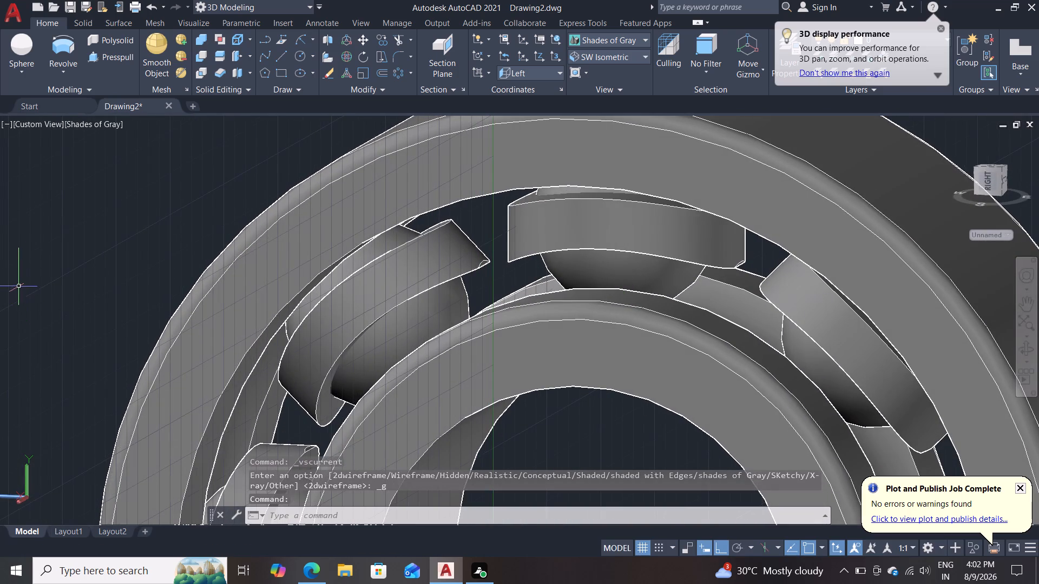
scroll(25, 282, up, 1)
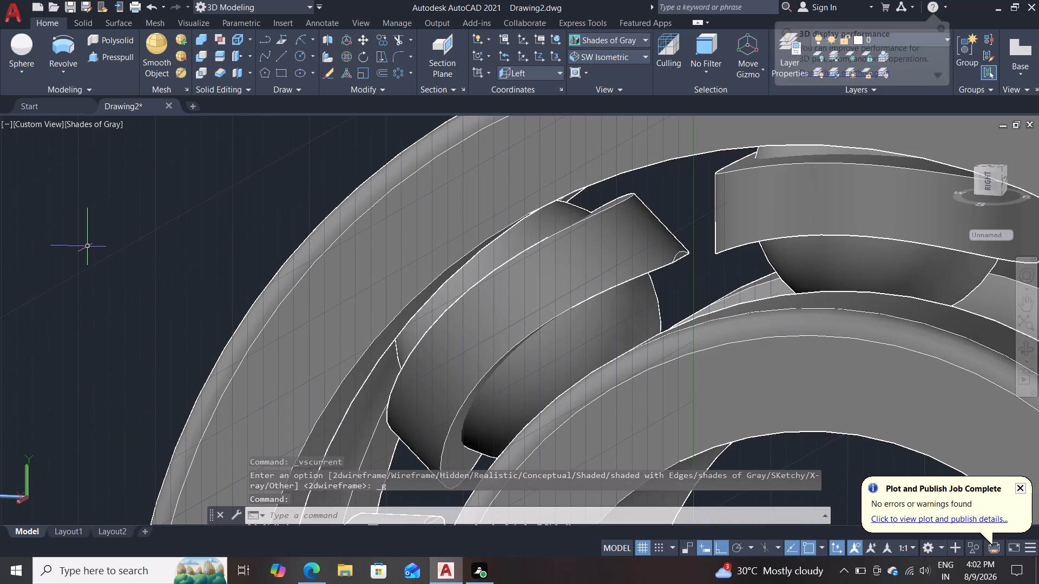
shift+middle_drag(103, 243, 128, 245)
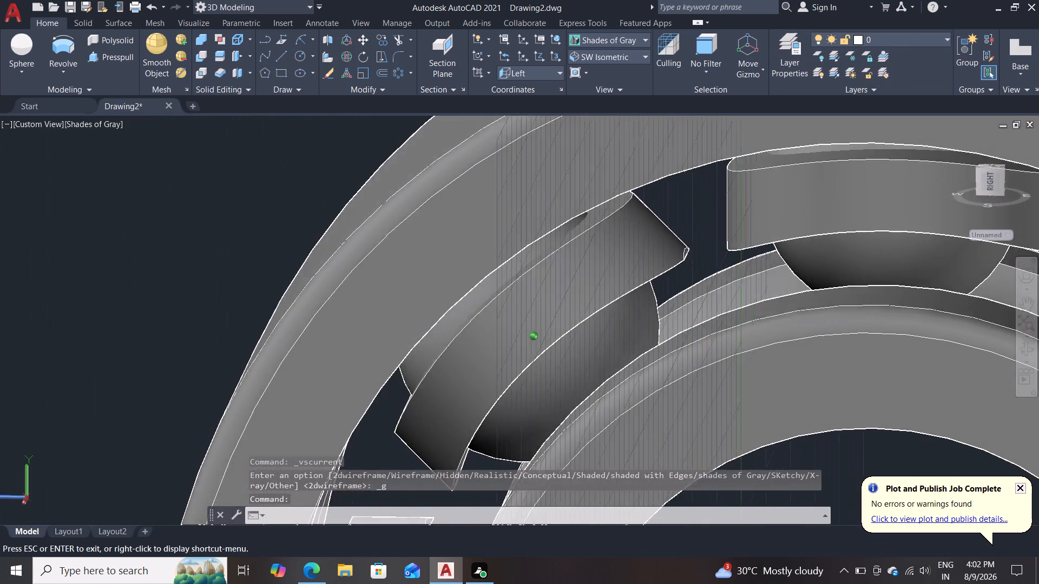
shift+middle_drag(128, 245, 203, 201)
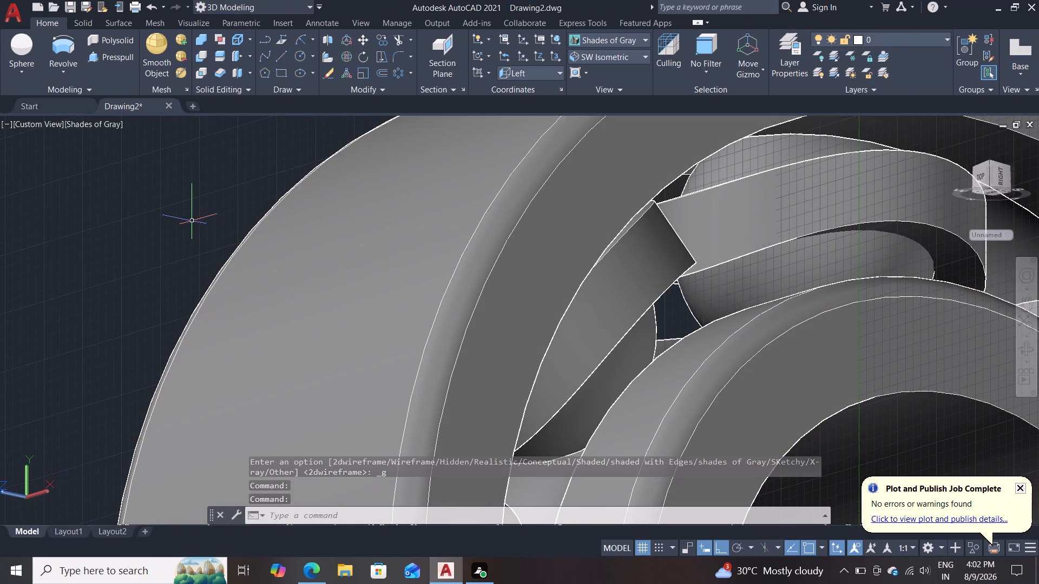
middle_drag(191, 223, 168, 281)
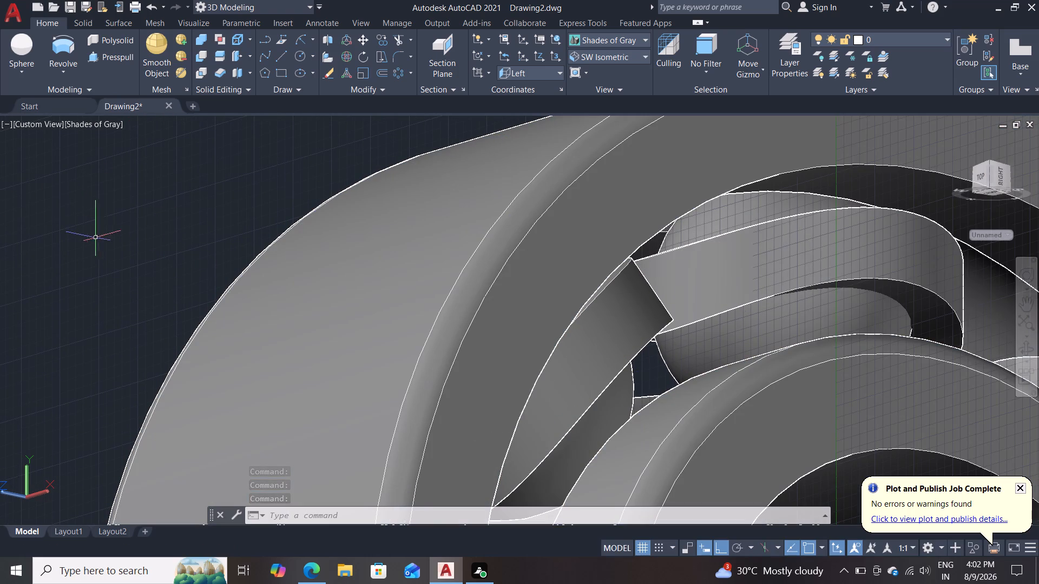
shift+middle_drag(120, 242, 50, 268)
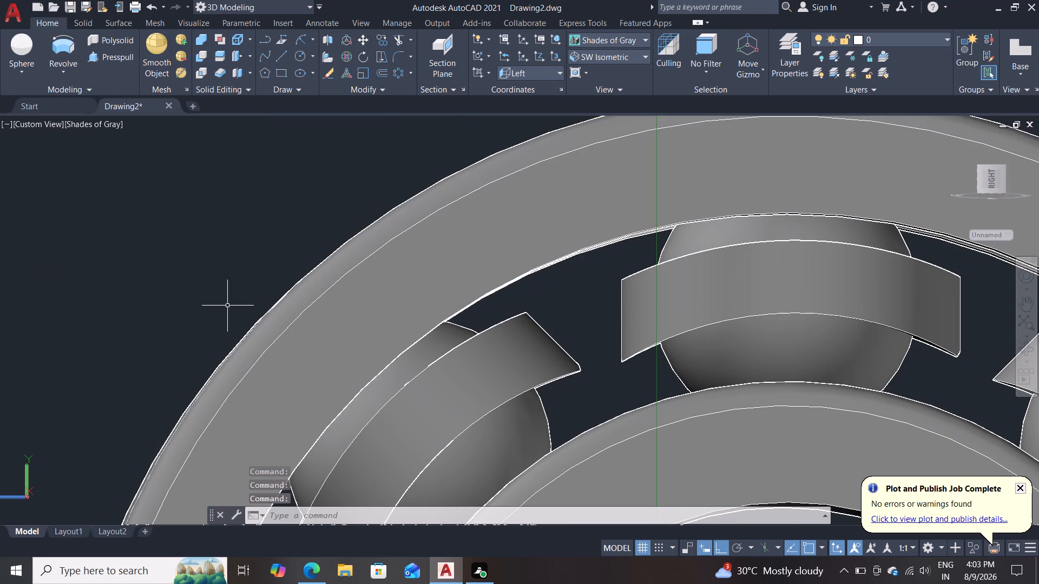
Restore the Left view of the bearing and display it in 2D Wireframe.
click(74, 125)
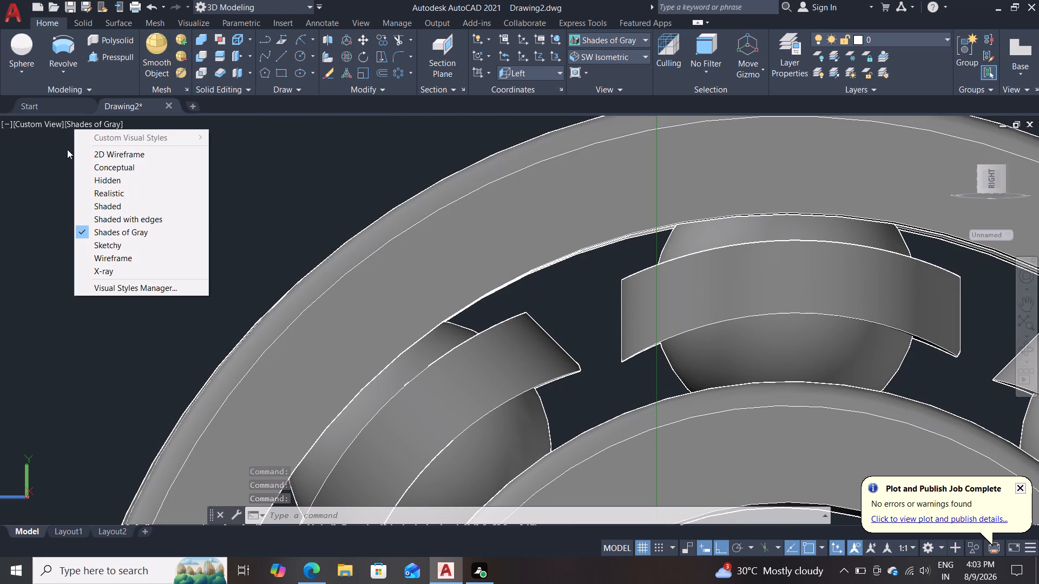
click(46, 122)
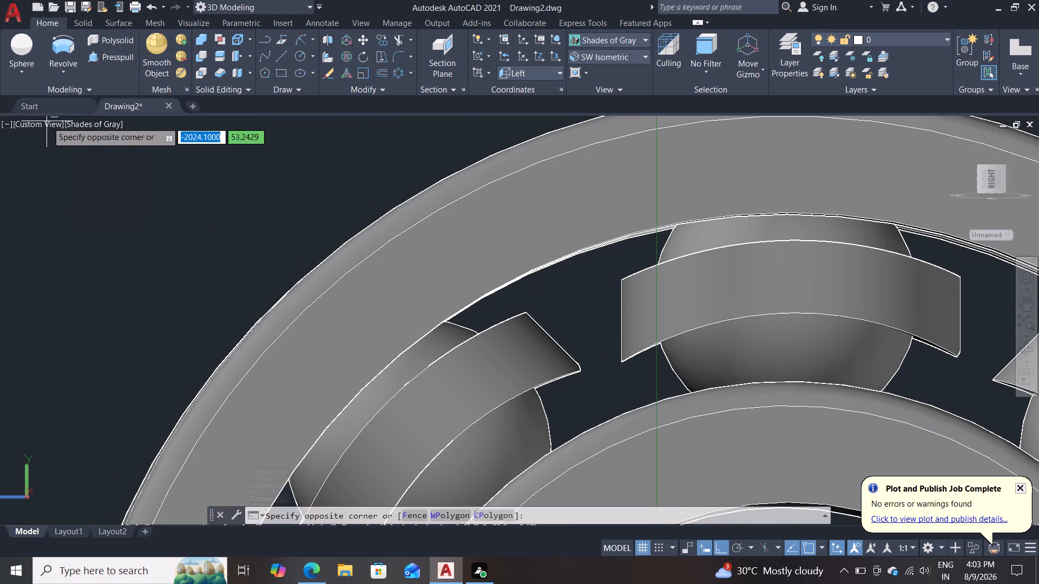
click(39, 133)
double_click(31, 123)
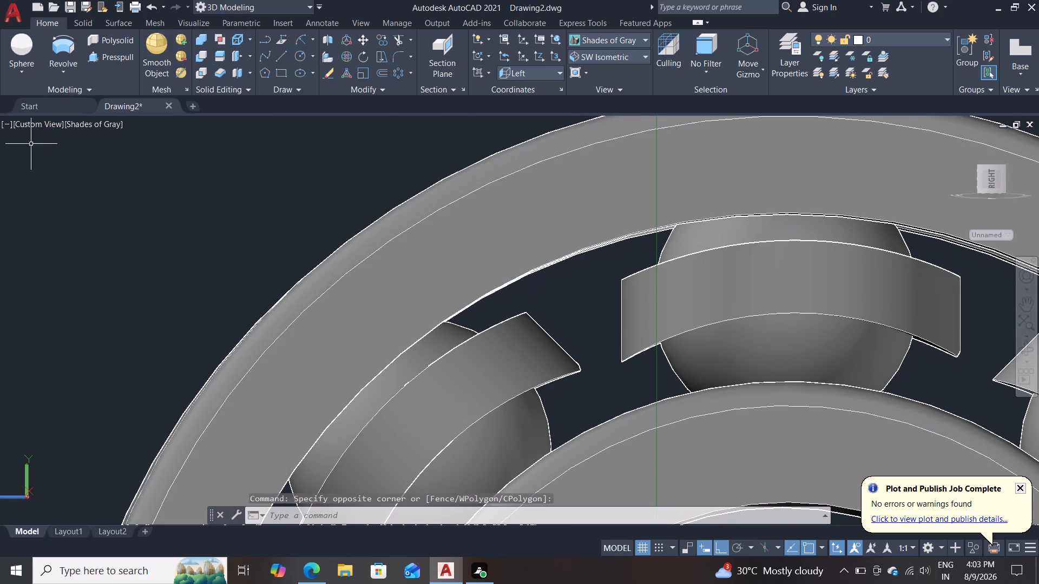
click(34, 122)
click(60, 185)
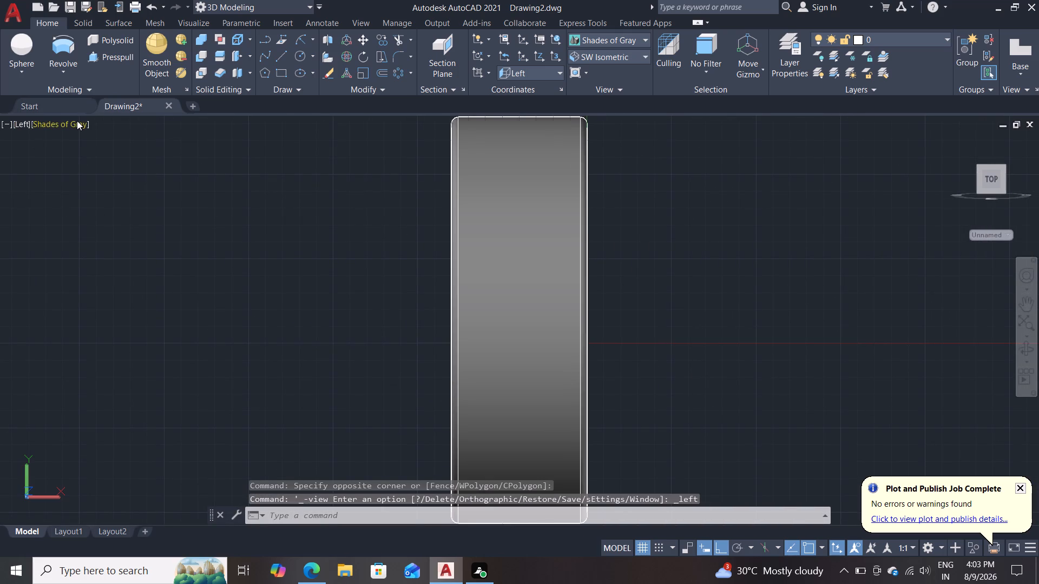
click(77, 121)
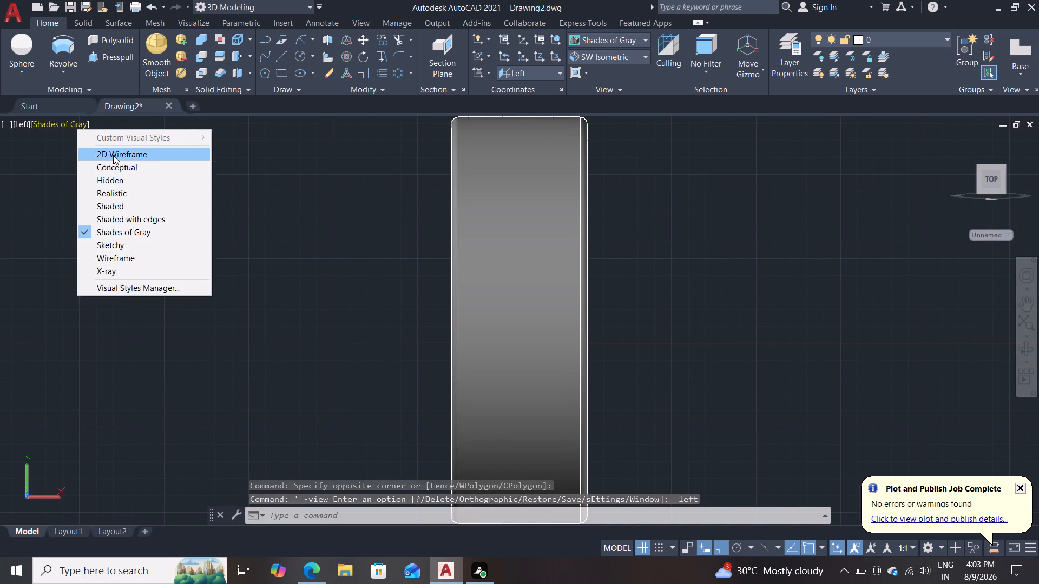
click(114, 154)
Examine the top cage piece and its neighbouring pieces in wireframe, from the Left view and at an angle.
scroll(534, 255, up, 2)
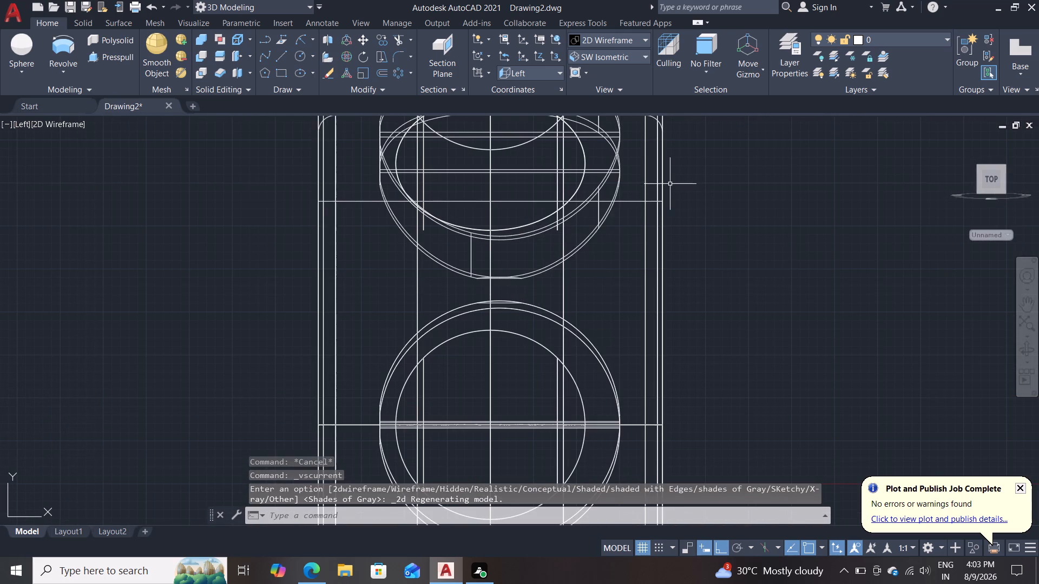
middle_drag(680, 194, 704, 337)
scroll(717, 327, up, 1)
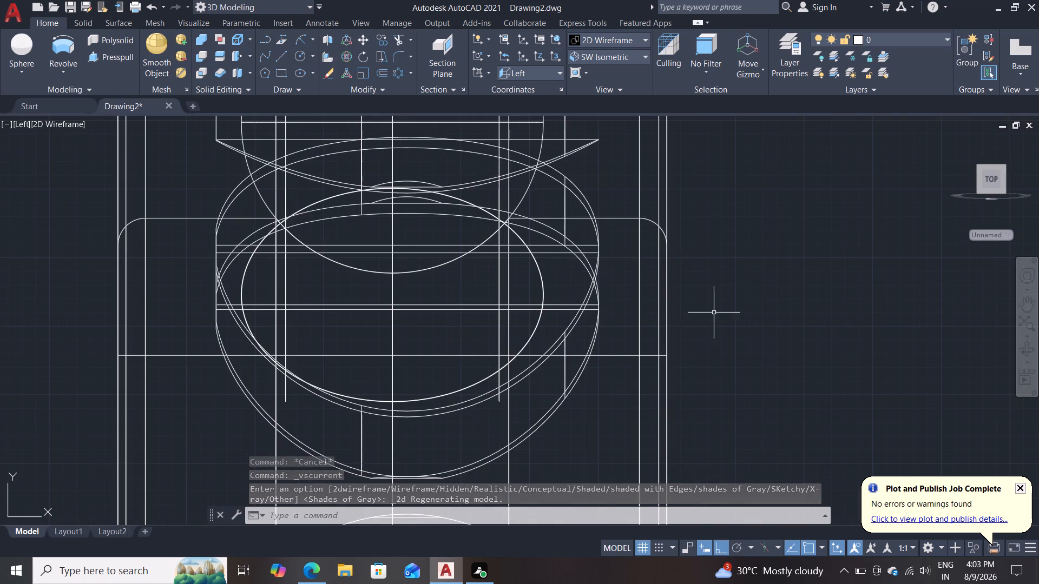
scroll(736, 262, up, 1)
middle_drag(741, 261, 908, 361)
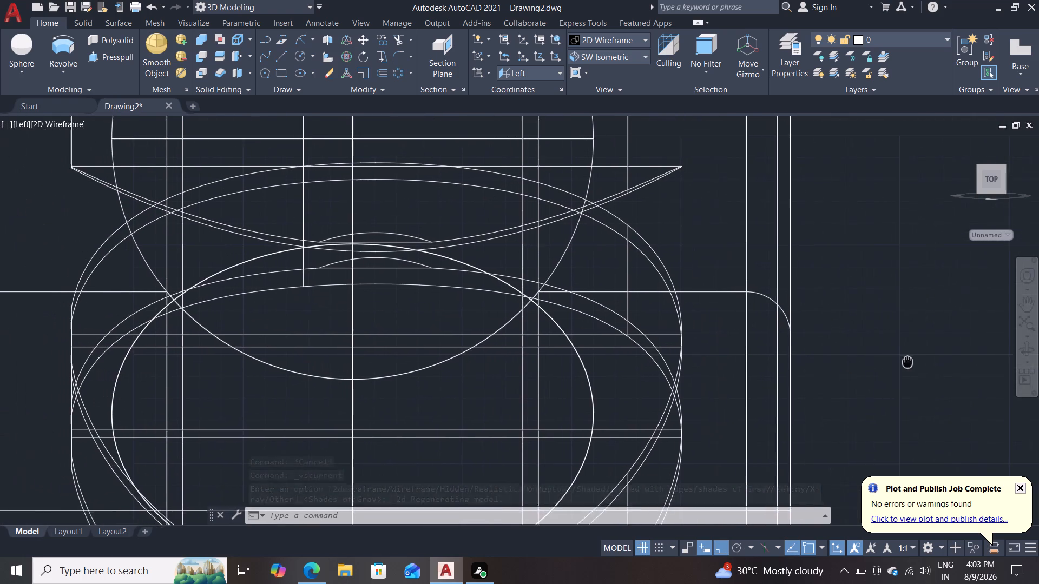
middle_drag(908, 361, 911, 354)
scroll(865, 283, down, 1)
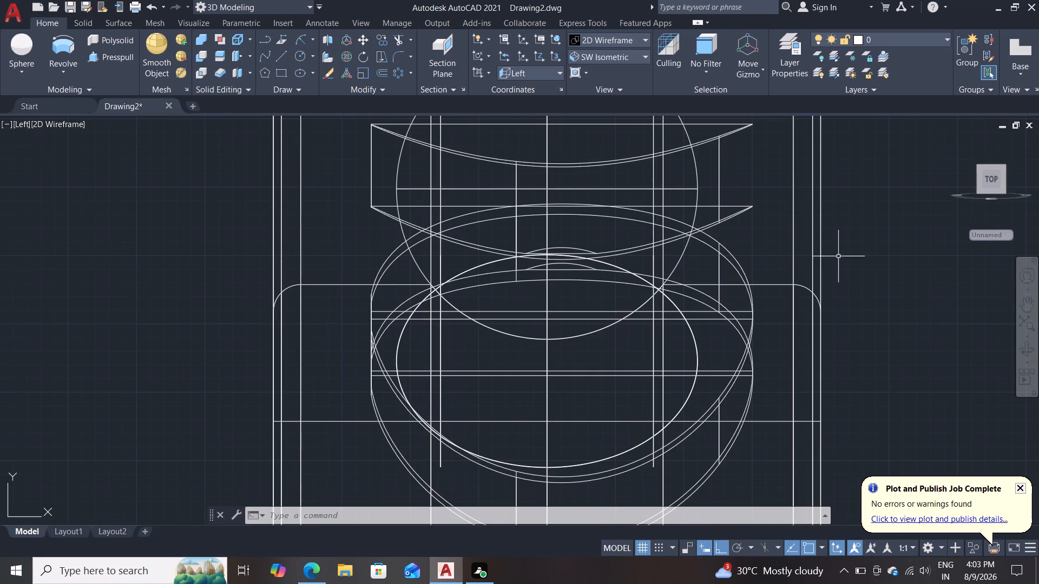
scroll(827, 244, down, 2)
scroll(827, 244, up, 1)
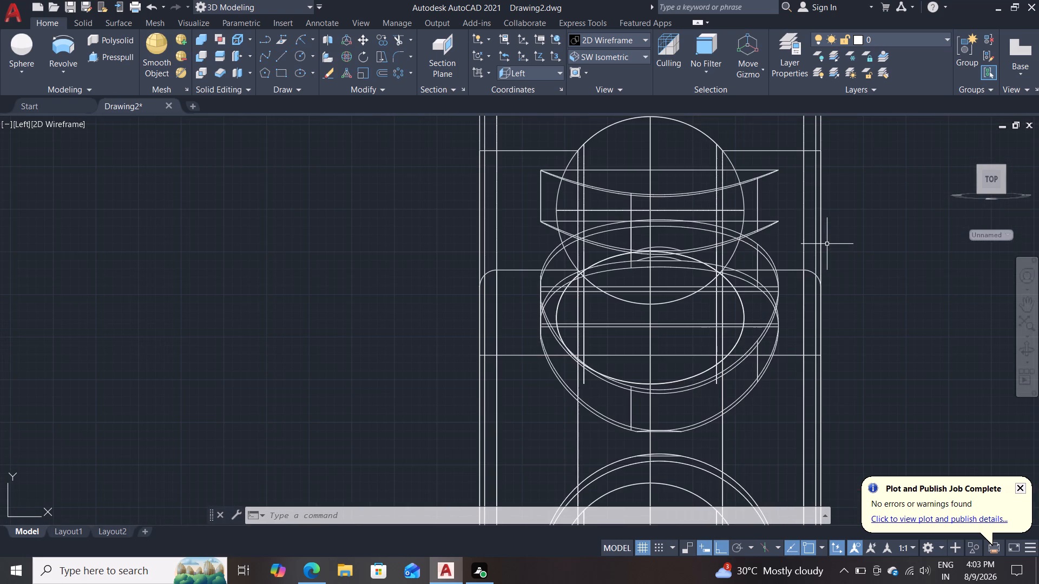
scroll(828, 215, up, 1)
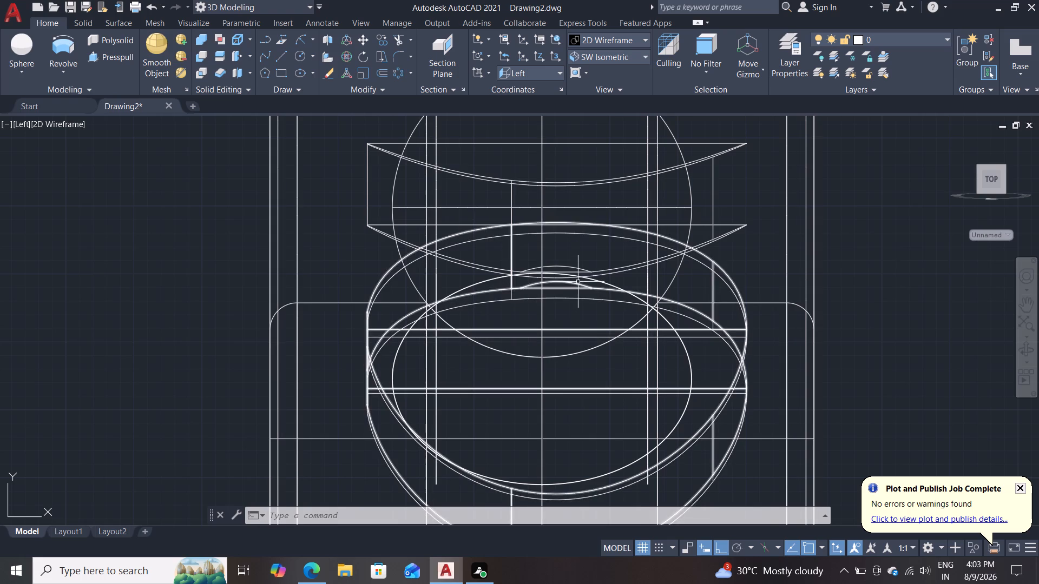
scroll(584, 269, down, 2)
scroll(576, 267, up, 2)
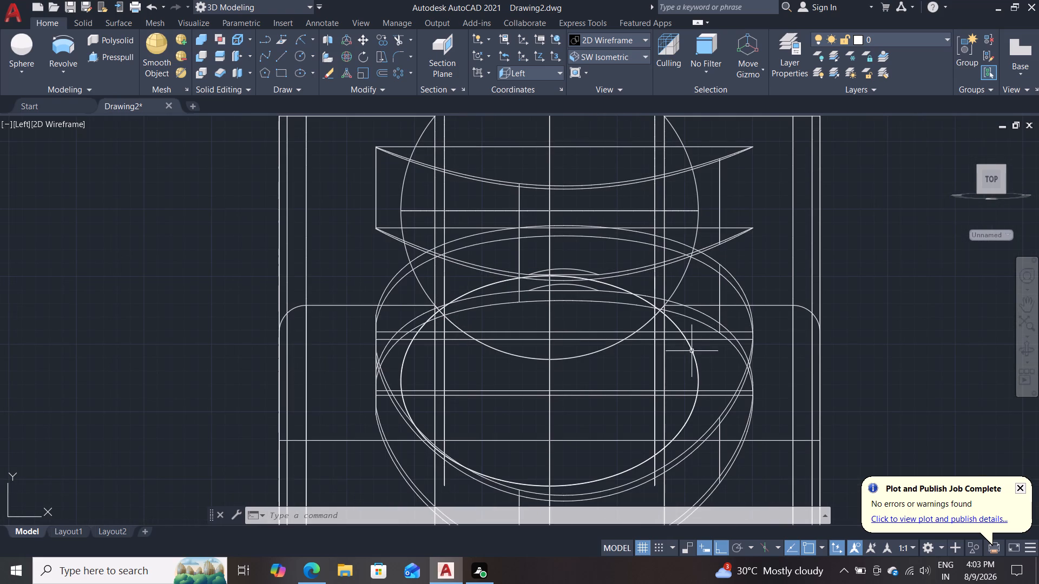
shift+middle_drag(895, 320, 811, 331)
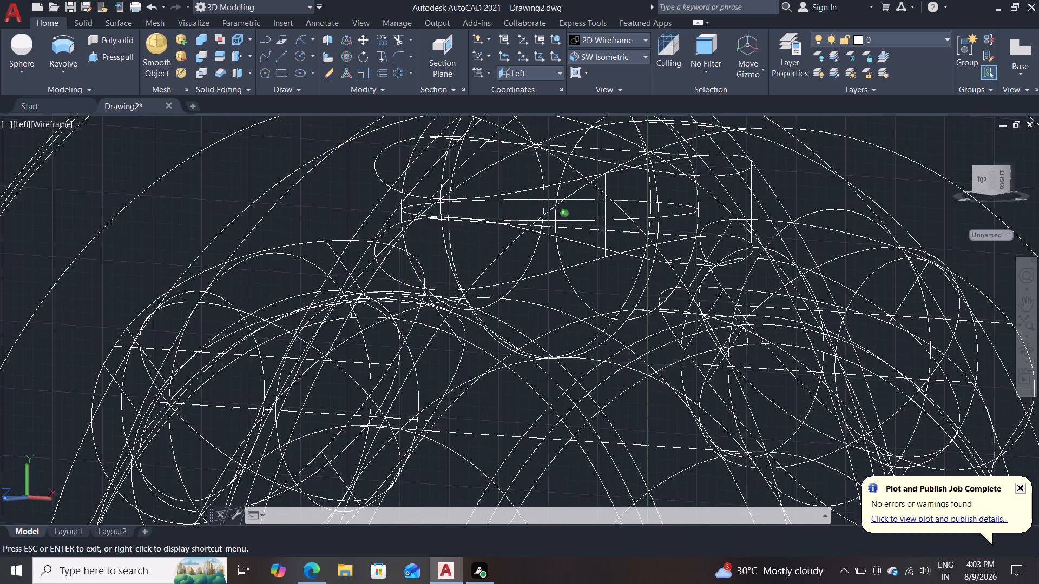
shift+middle_drag(811, 331, 813, 349)
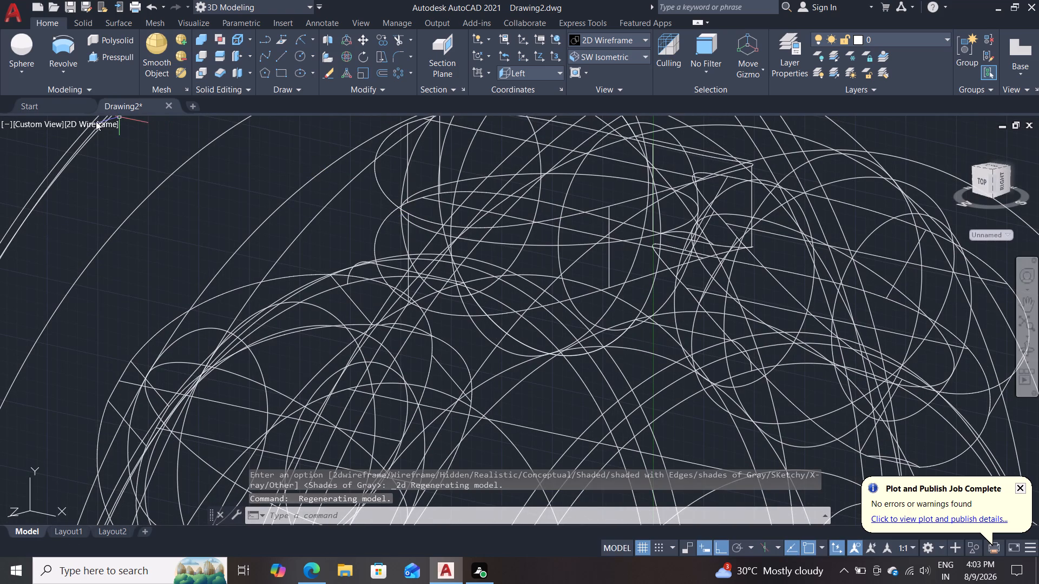
Display the bearing in Shades of Gray and examine the cage pieces from the ring's open side.
click(96, 121)
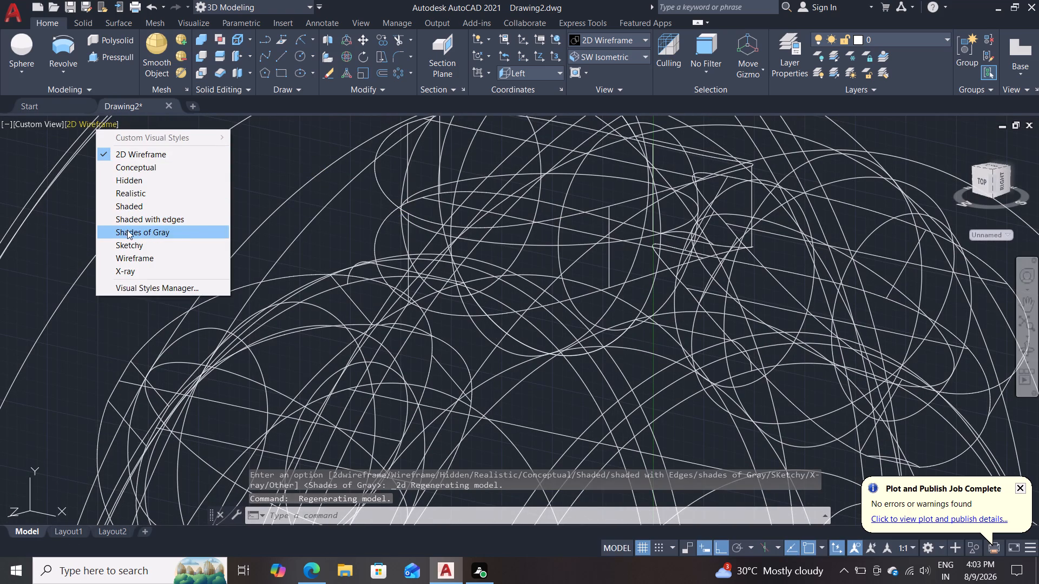
click(127, 230)
scroll(24, 130, down, 2)
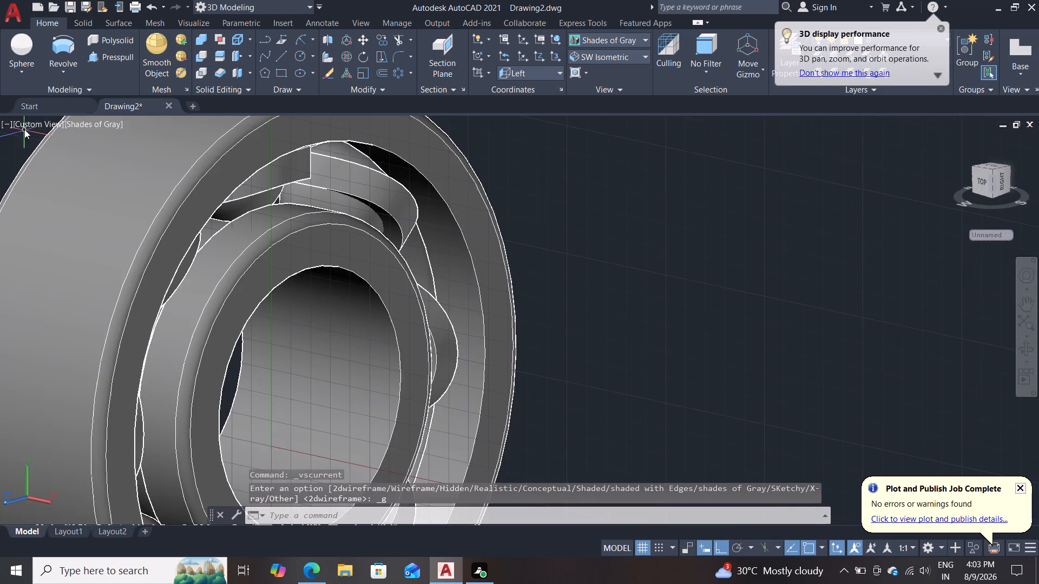
scroll(611, 296, down, 1)
shift+middle_drag(614, 296, 546, 278)
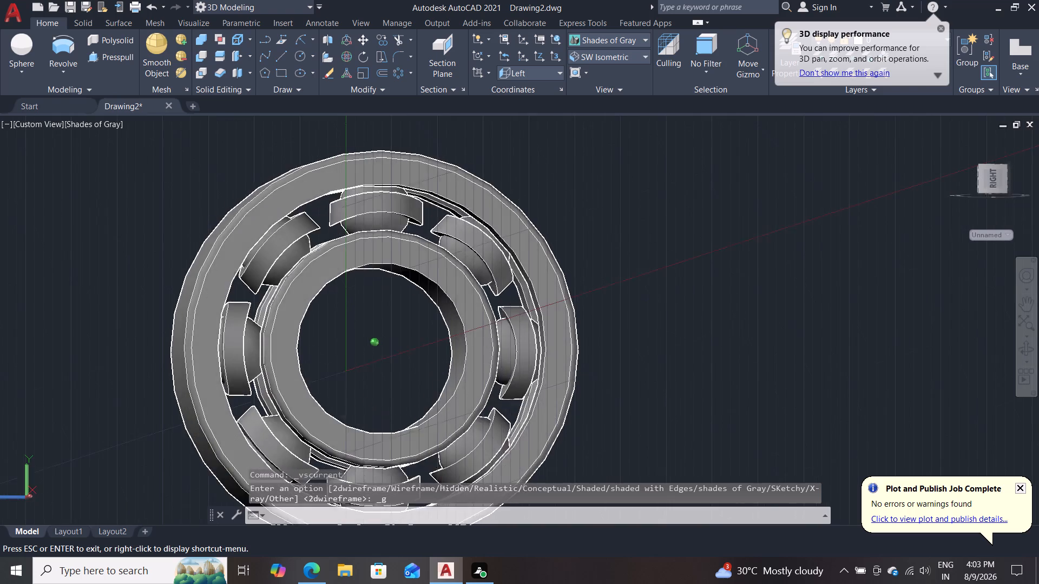
shift+middle_drag(546, 278, 558, 289)
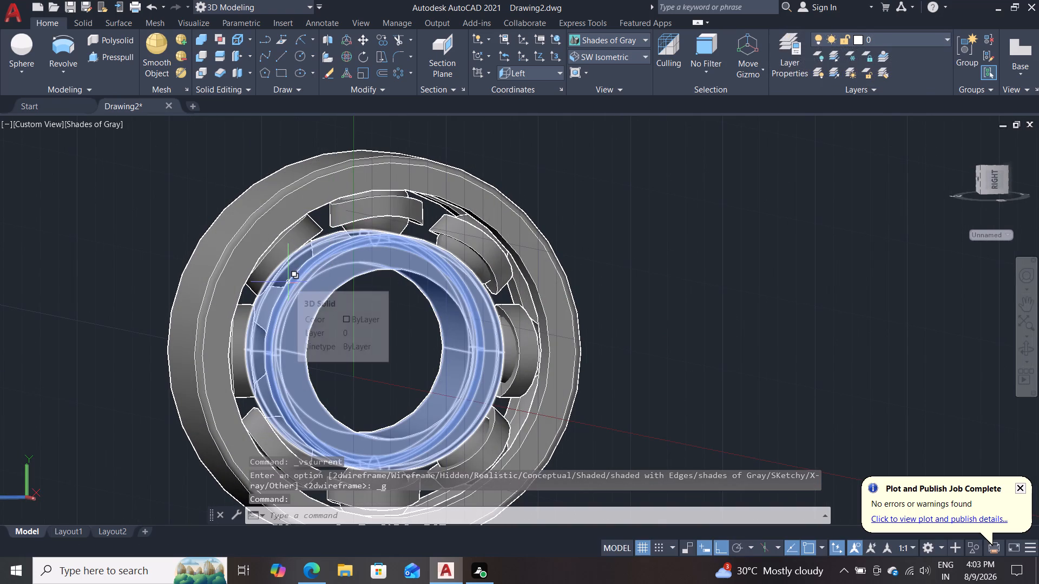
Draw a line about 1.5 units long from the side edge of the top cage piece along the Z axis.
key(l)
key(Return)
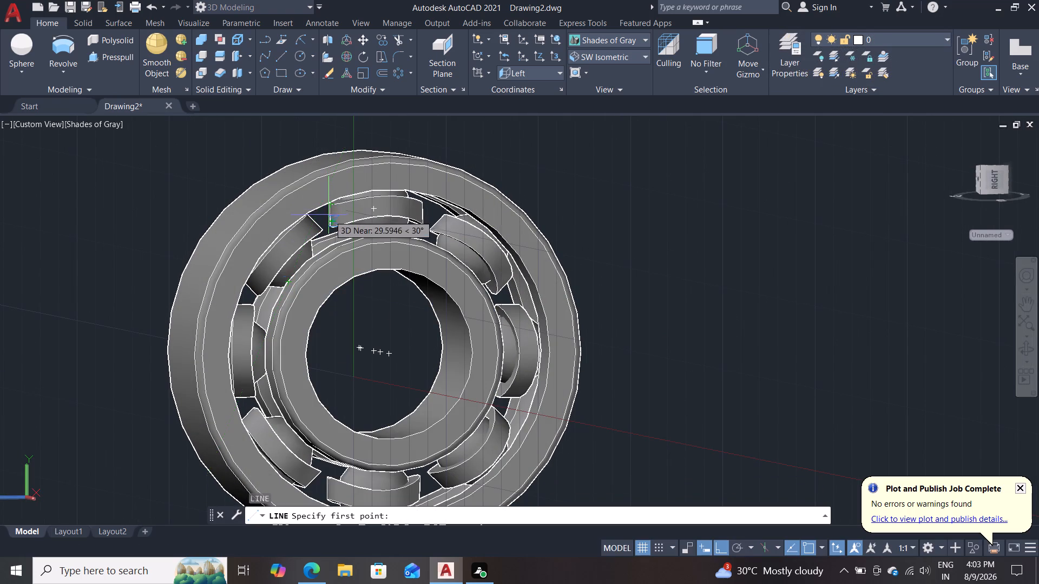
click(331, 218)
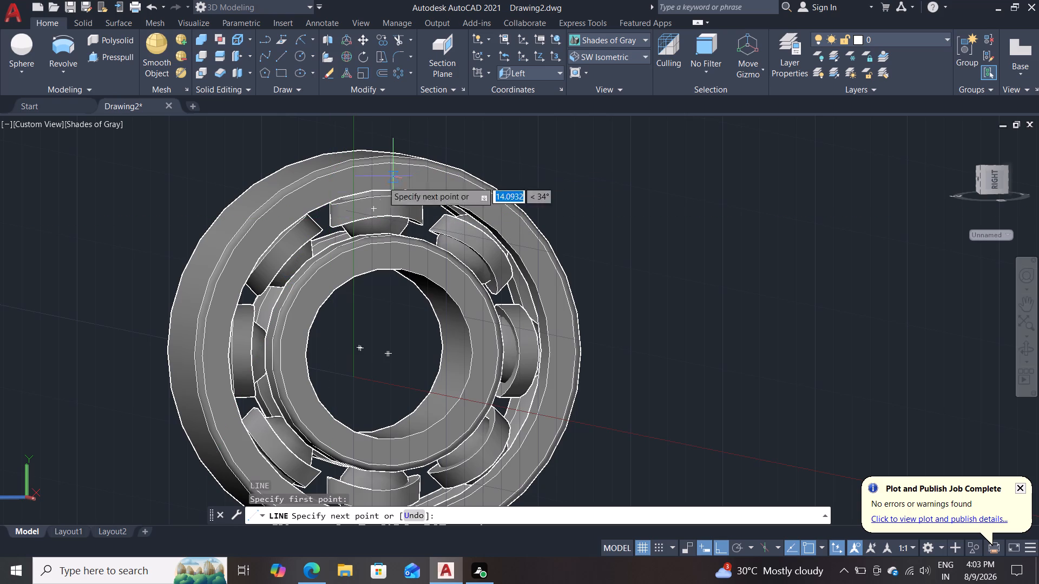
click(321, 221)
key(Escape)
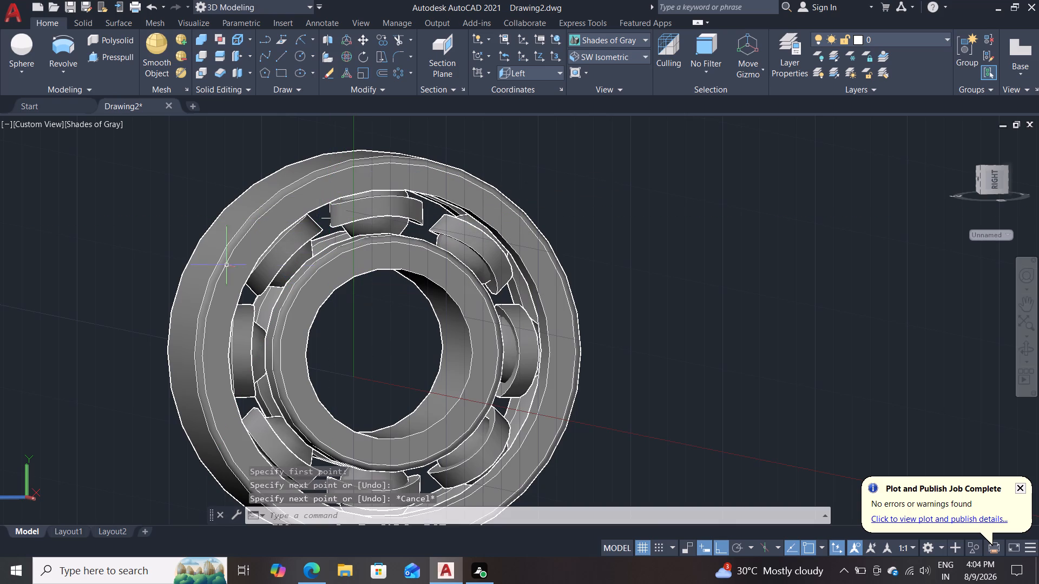
Display the bearing in 2D Wireframe and restore its Left view.
click(89, 123)
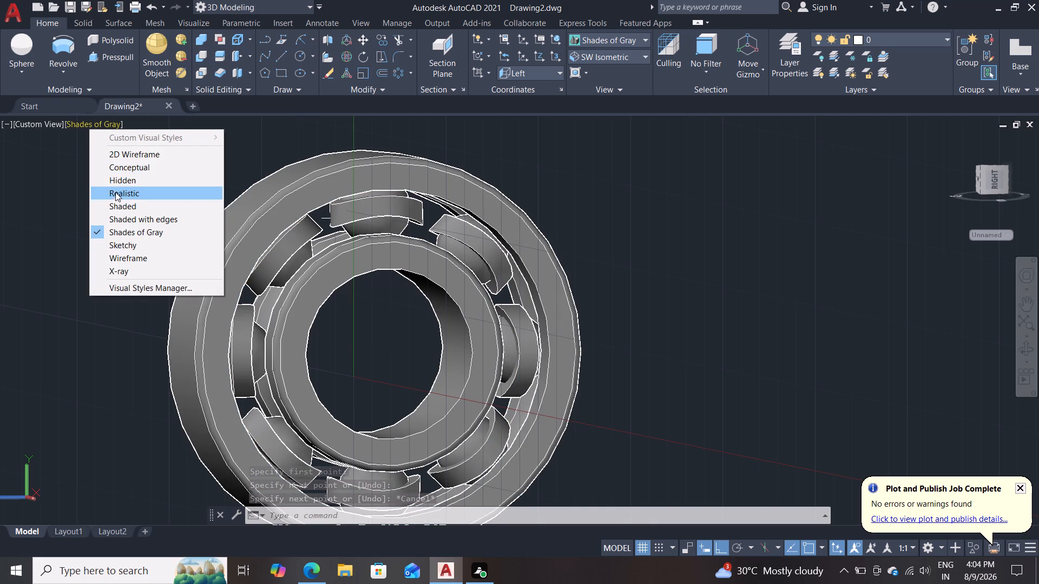
click(142, 150)
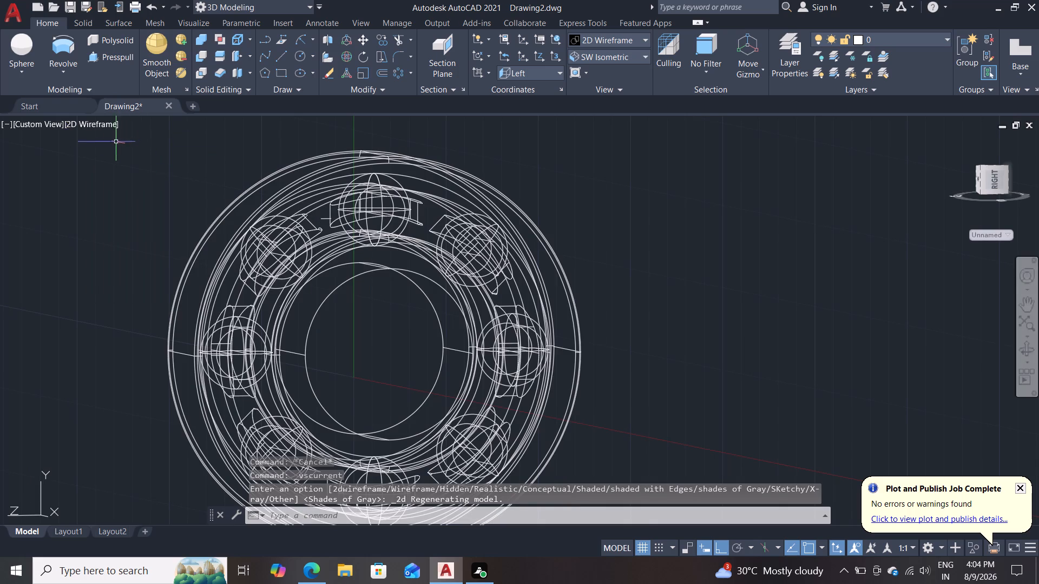
click(36, 121)
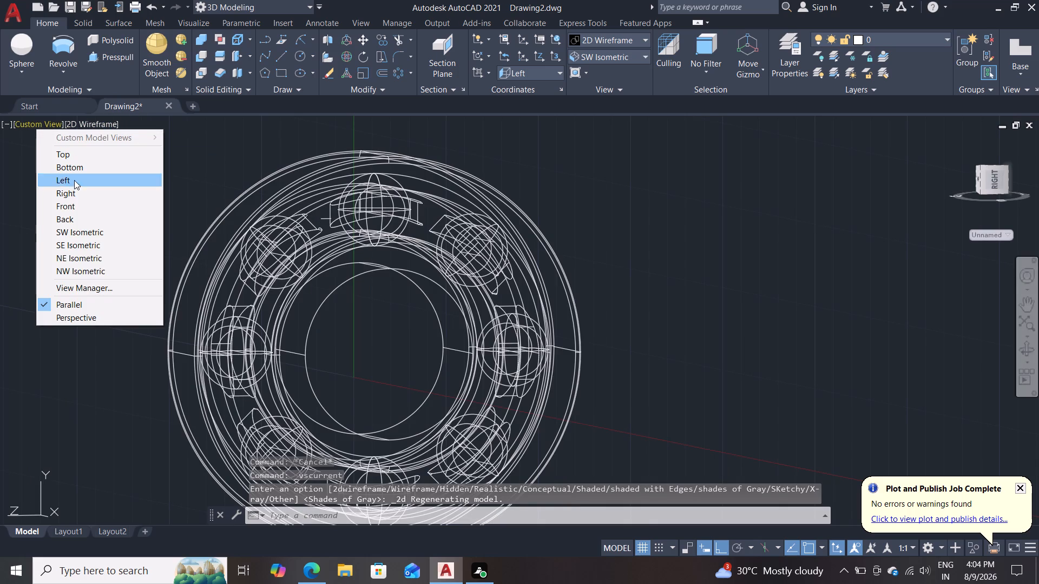
click(94, 183)
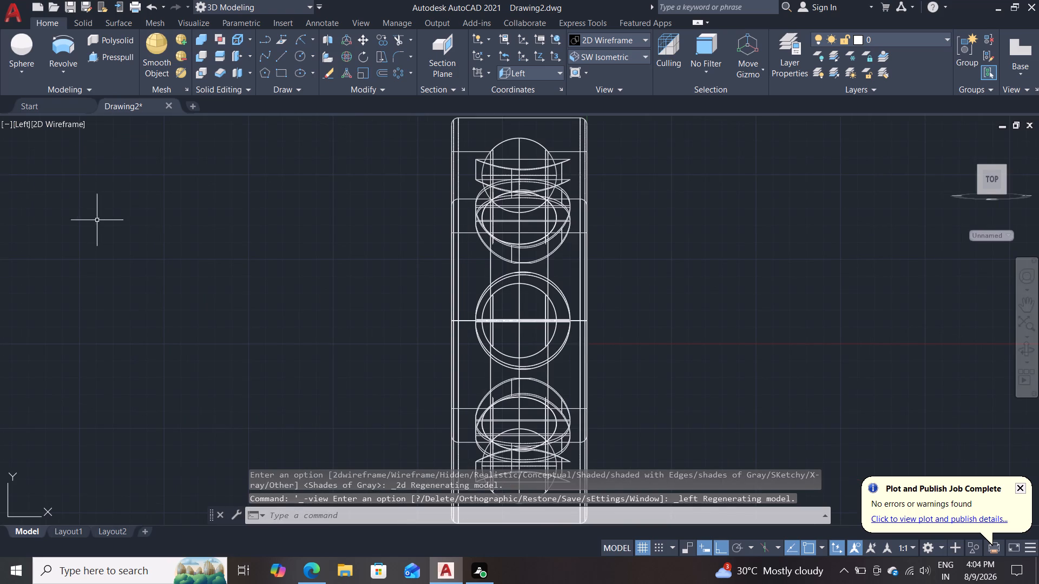
Examine the top cage piece and the neighbouring cage pieces and balls in the Left view, highlighting them individually.
scroll(261, 238, down, 1)
scroll(429, 251, up, 1)
scroll(474, 223, up, 1)
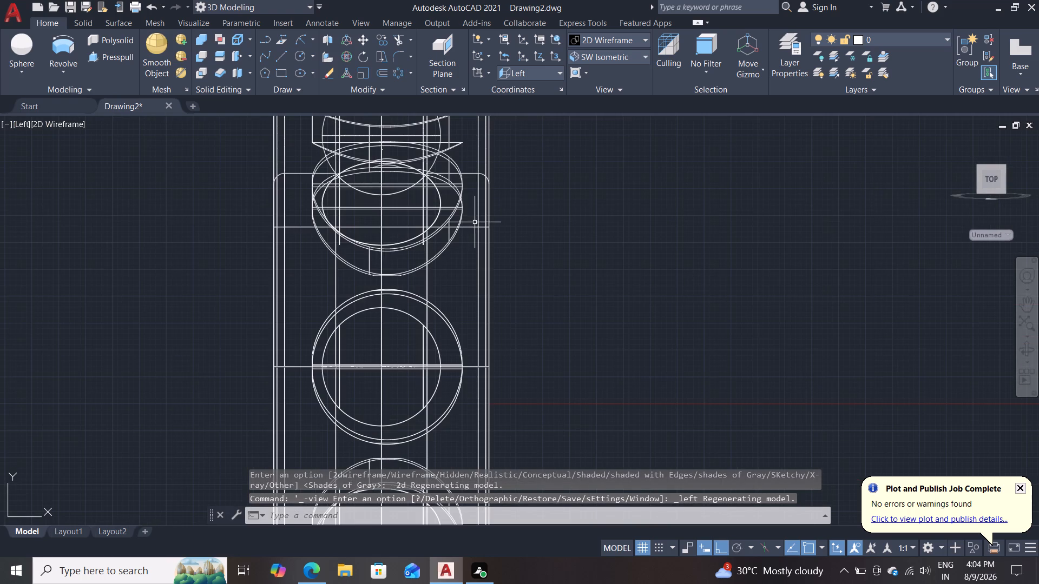
double_click(372, 258)
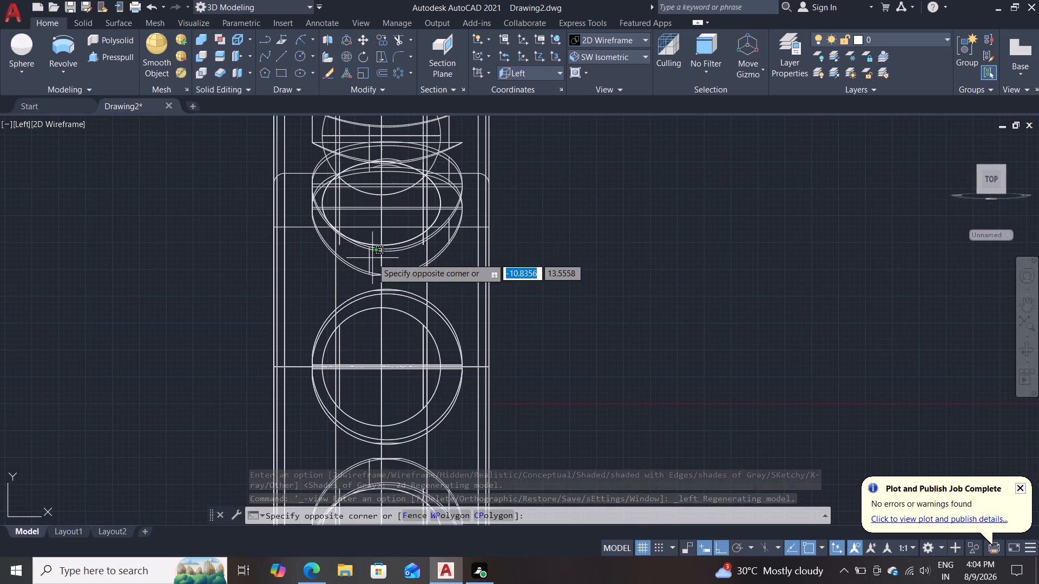
click(369, 262)
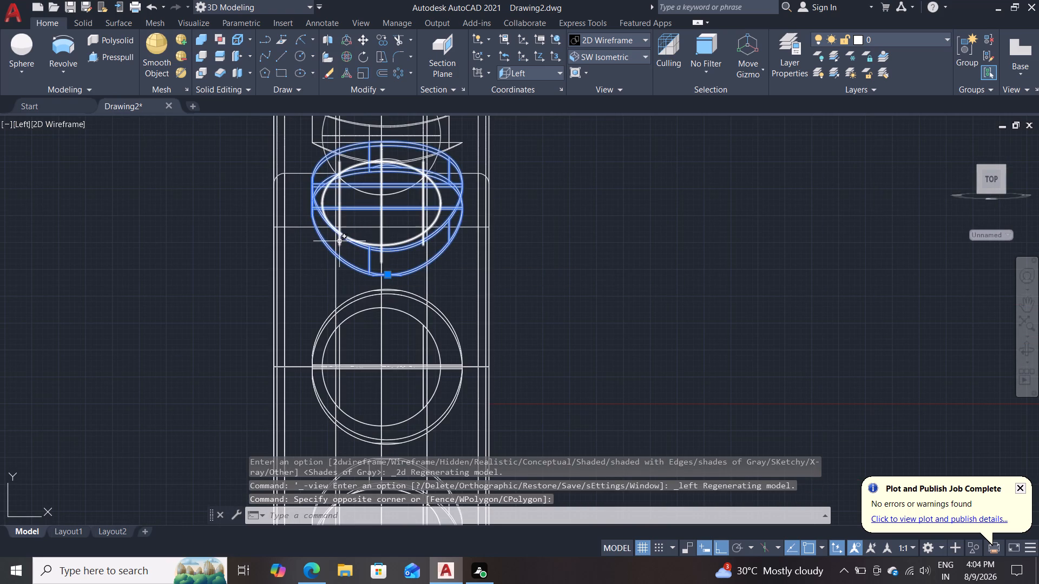
click(338, 241)
click(506, 269)
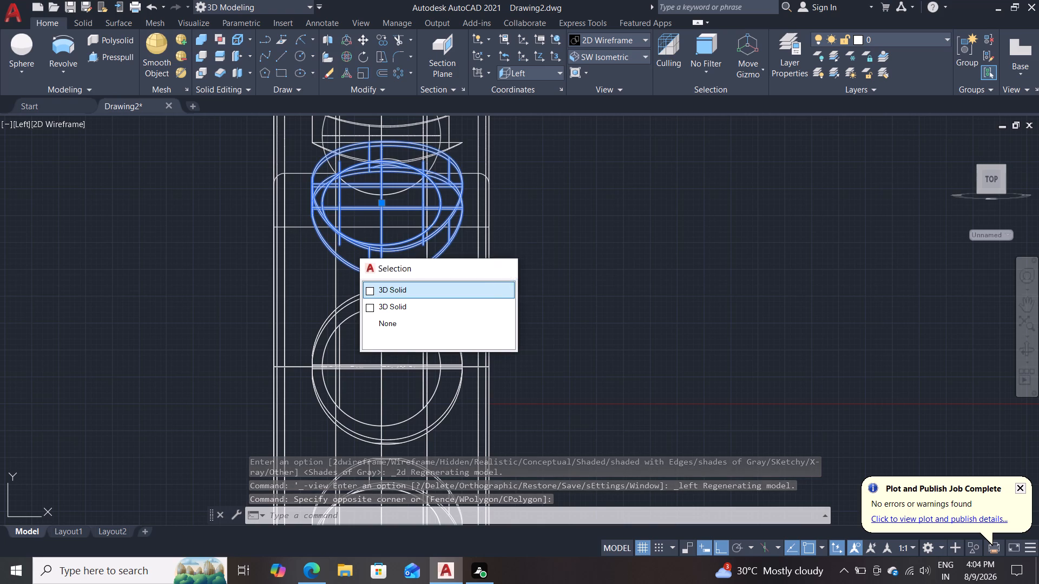
scroll(534, 228, down, 2)
scroll(534, 226, up, 2)
middle_drag(551, 231, 566, 298)
key(Escape)
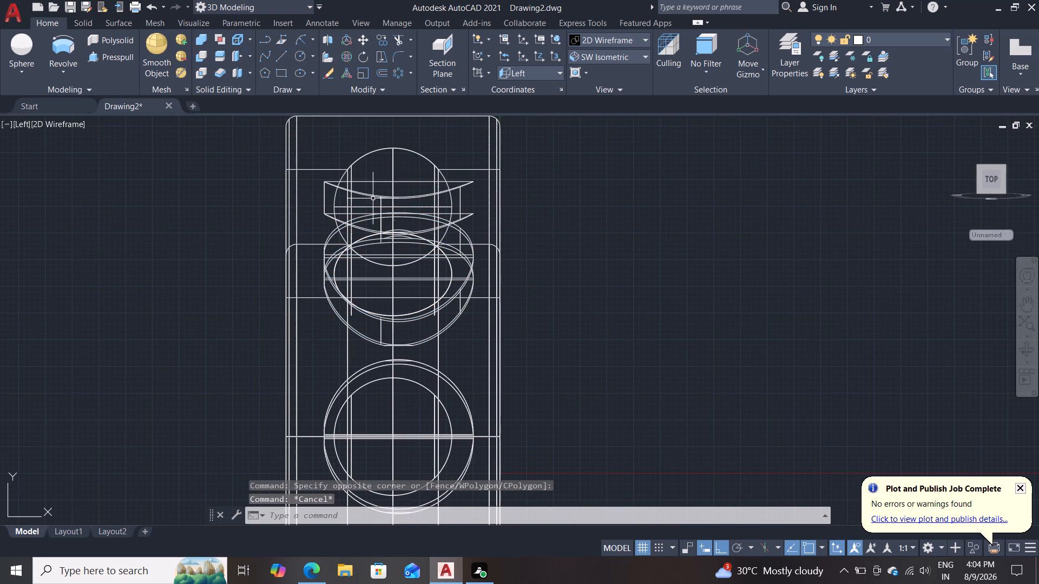
click(380, 204)
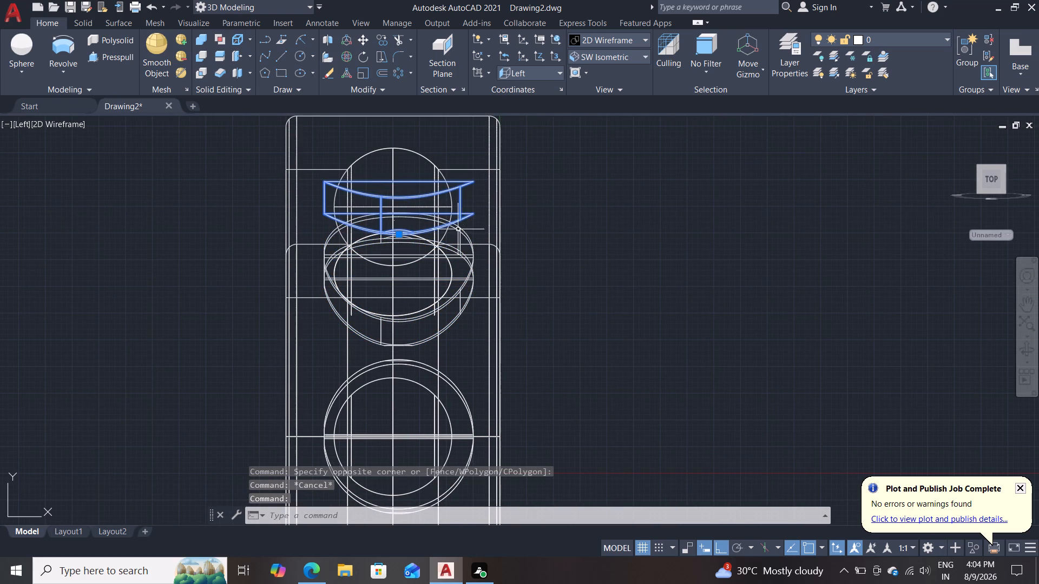
scroll(464, 225, up, 1)
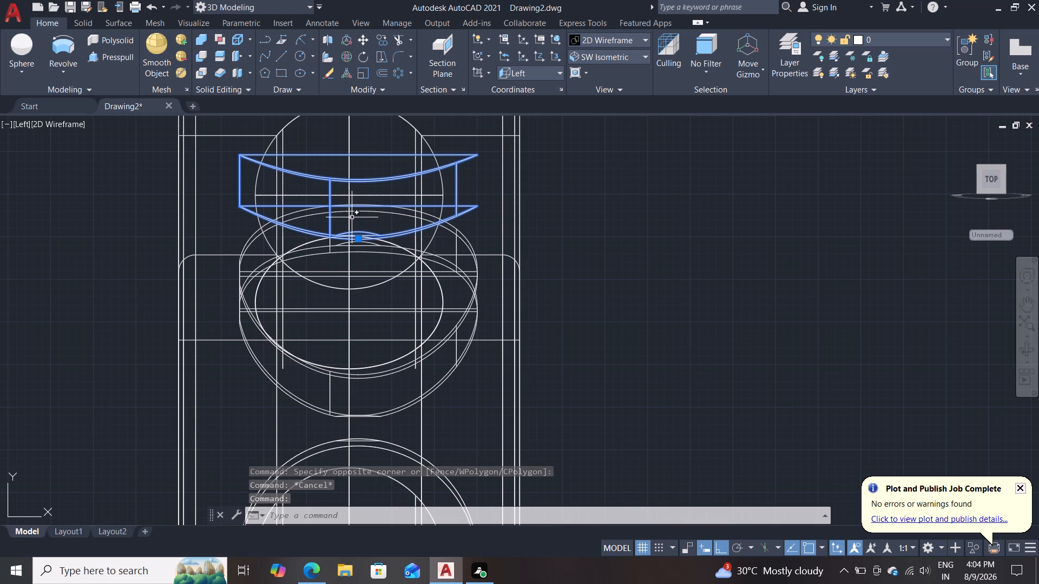
click(352, 217)
key(Escape)
key(Escape)
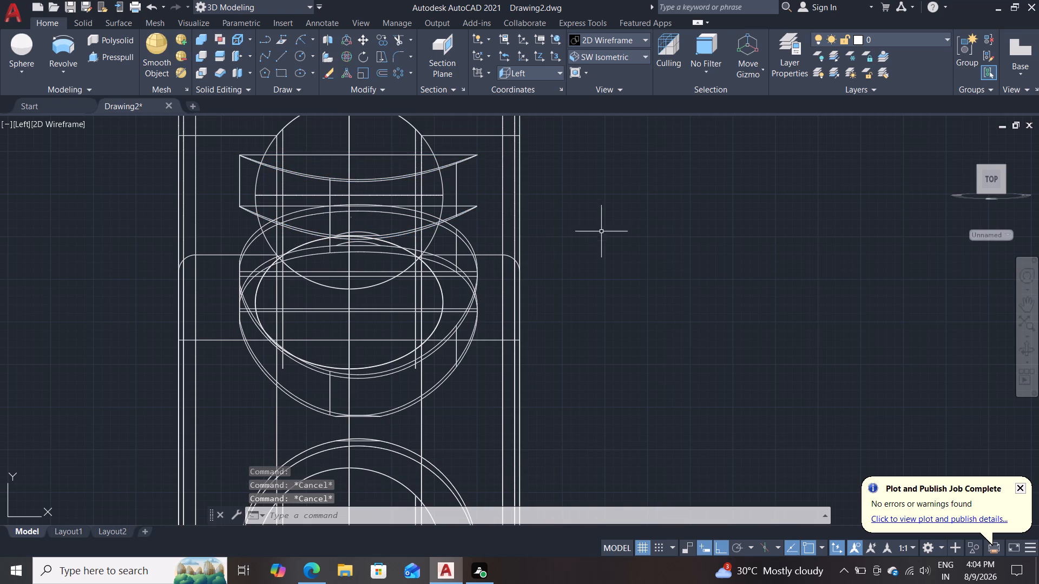
scroll(615, 289, down, 2)
scroll(615, 283, up, 1)
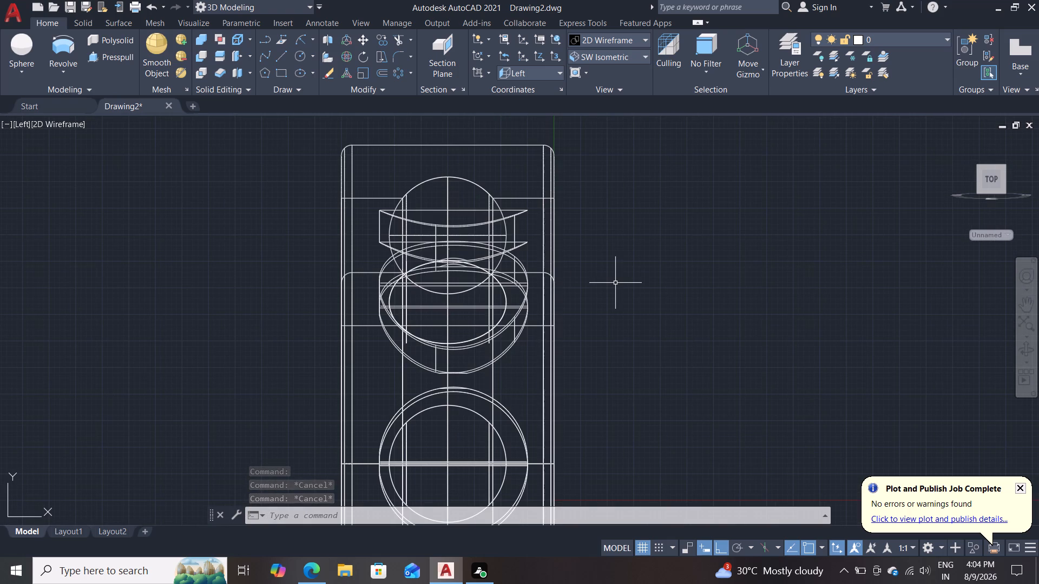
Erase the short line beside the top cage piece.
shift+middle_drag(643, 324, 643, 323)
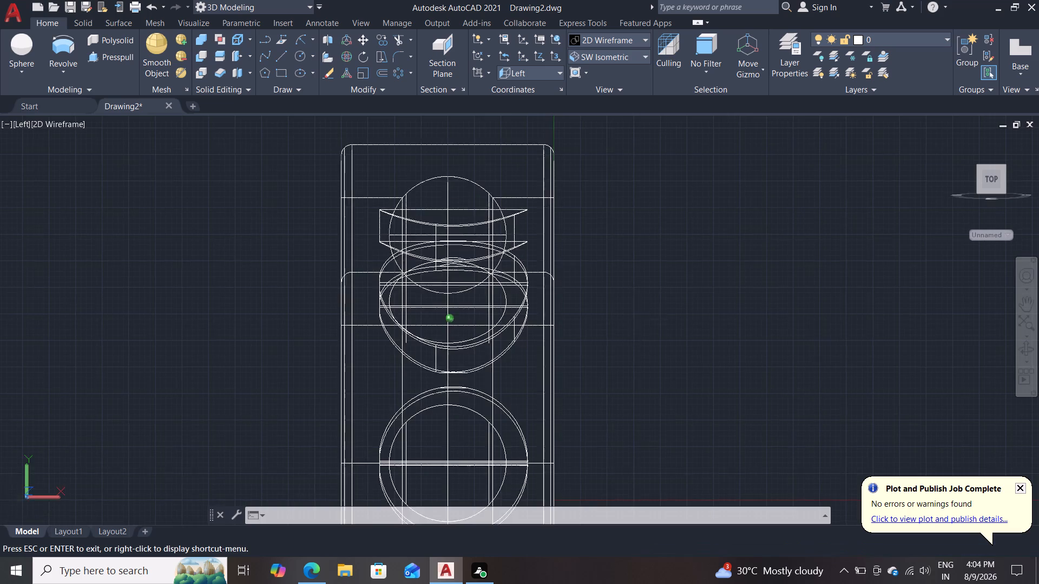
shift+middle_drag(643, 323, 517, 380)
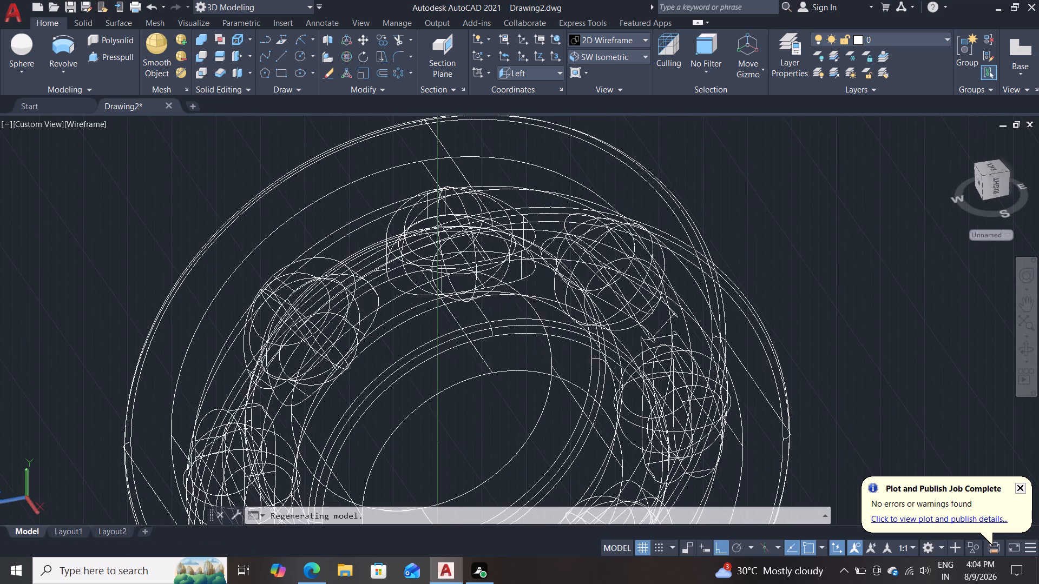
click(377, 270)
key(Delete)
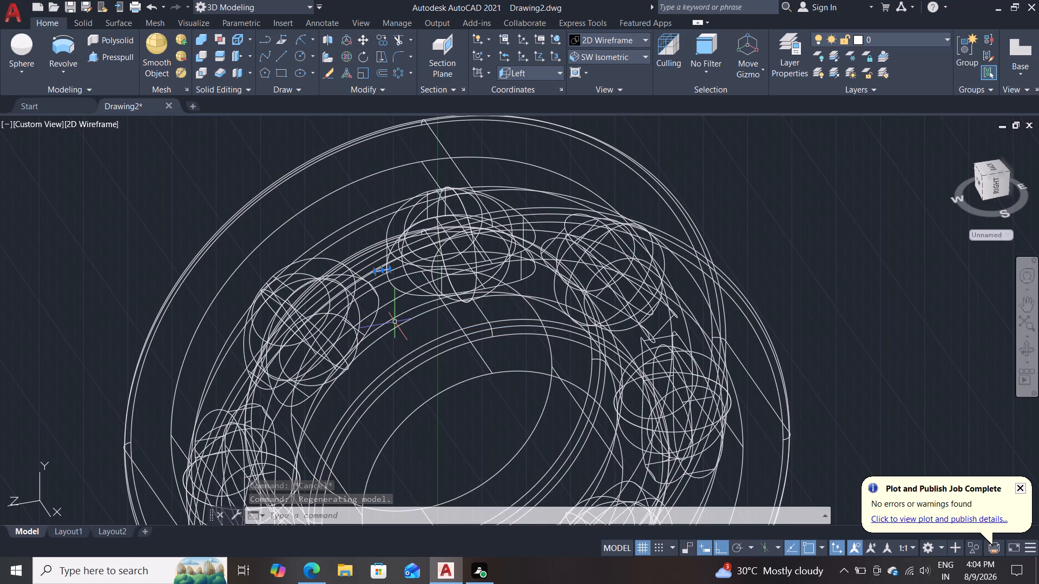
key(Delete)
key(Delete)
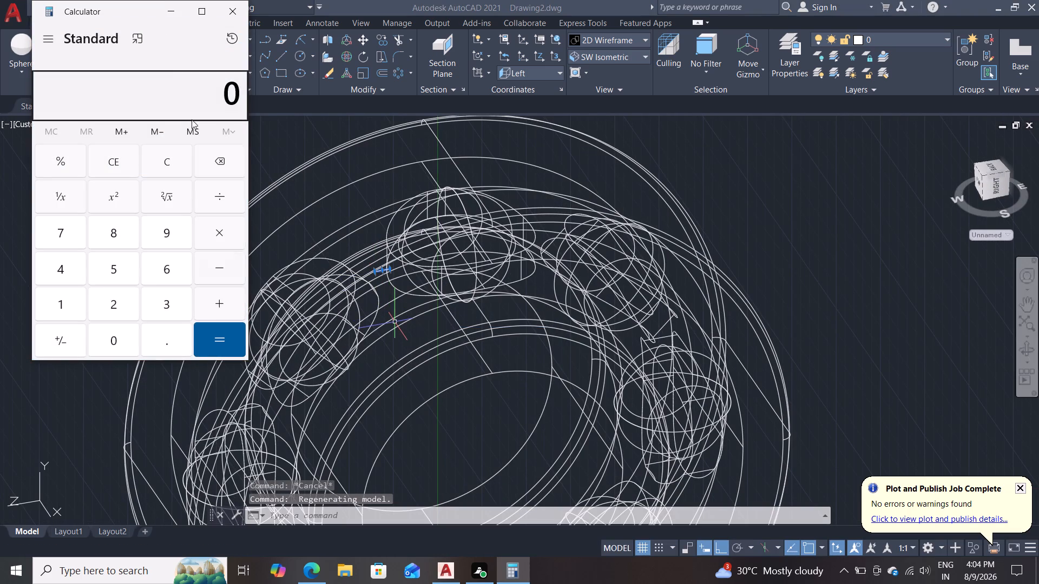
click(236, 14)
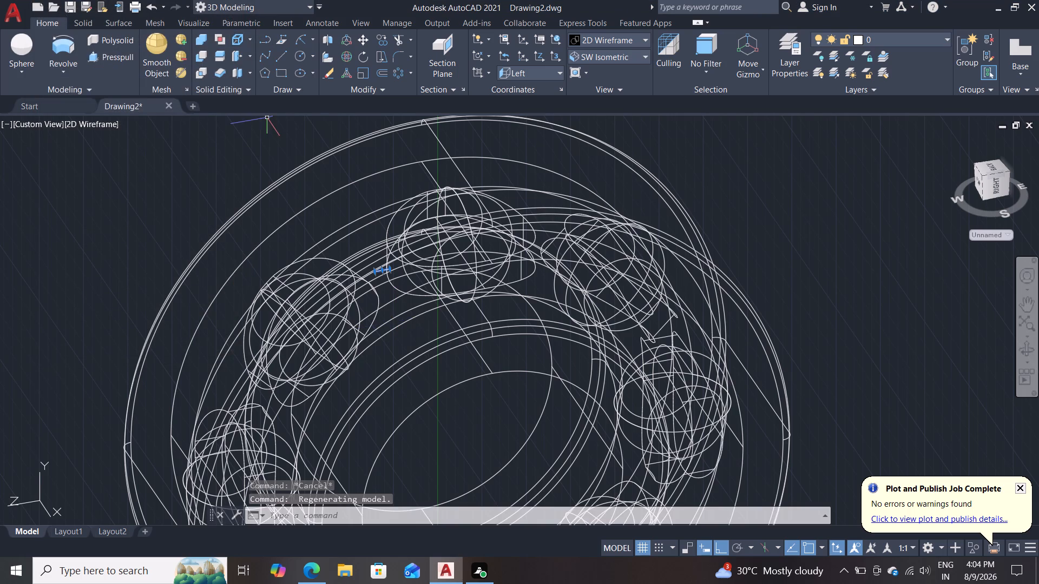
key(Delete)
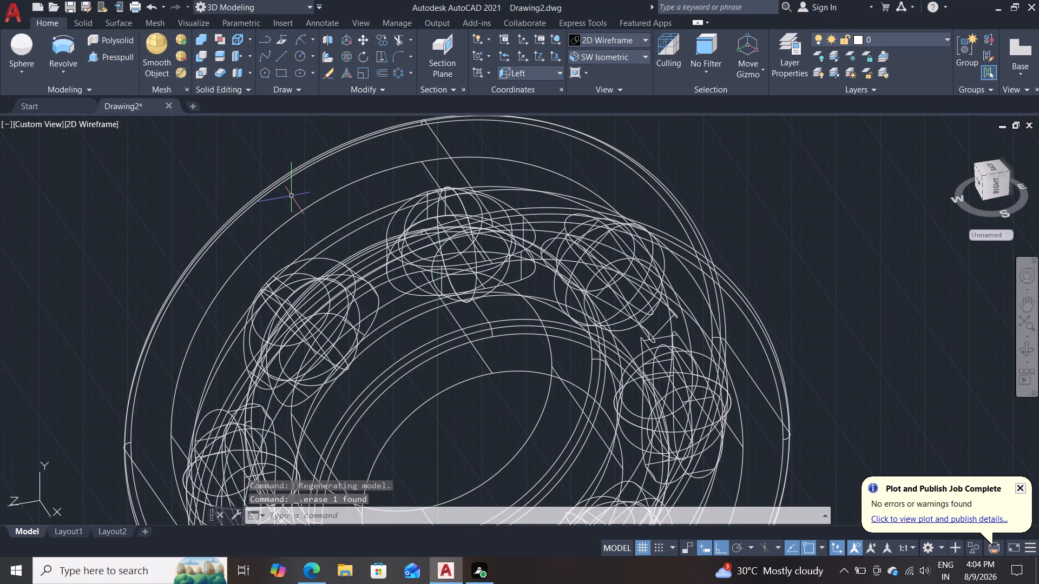
Examine the cage pieces in wireframe at an angle and again in the restored Left view.
shift+middle_drag(81, 251, 273, 240)
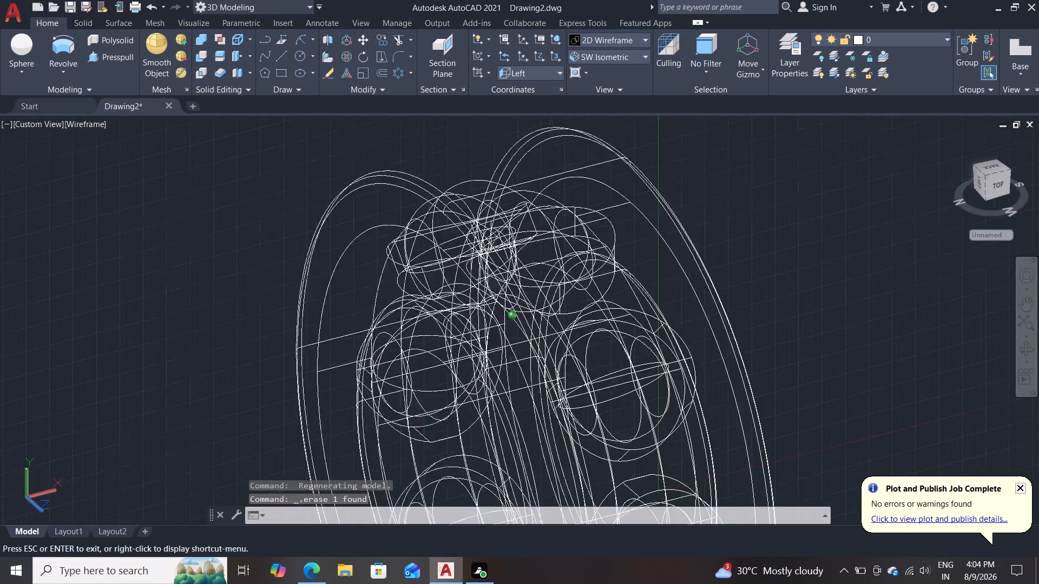
shift+middle_drag(273, 240, 294, 228)
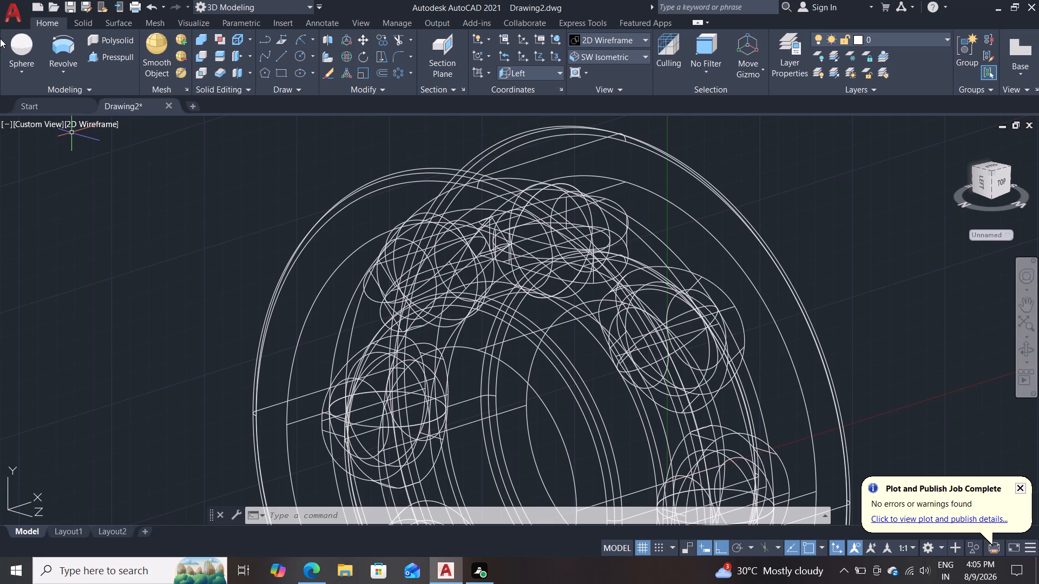
click(25, 123)
click(47, 124)
click(87, 177)
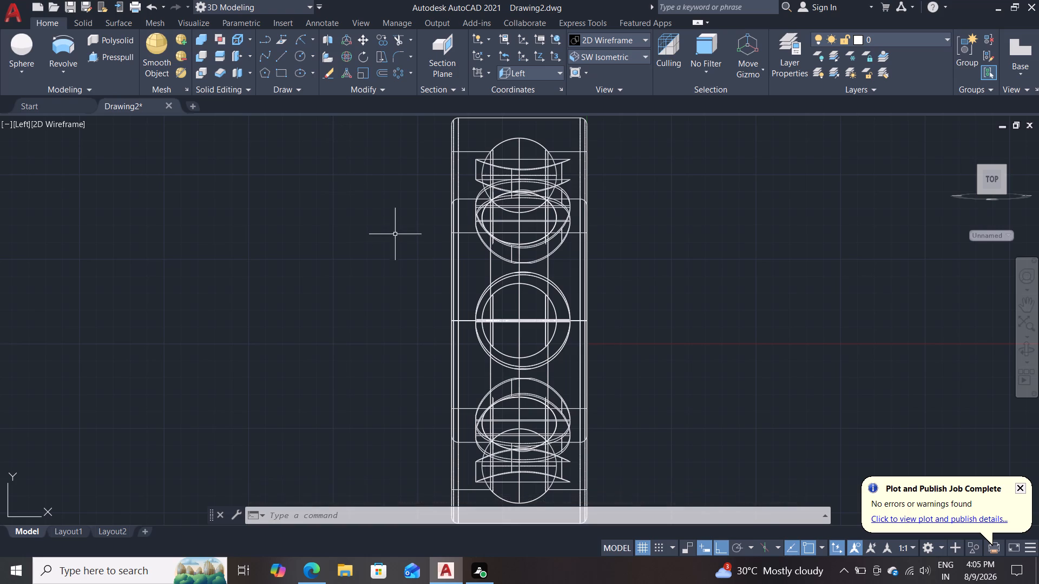
scroll(434, 213, up, 2)
middle_drag(398, 178, 168, 330)
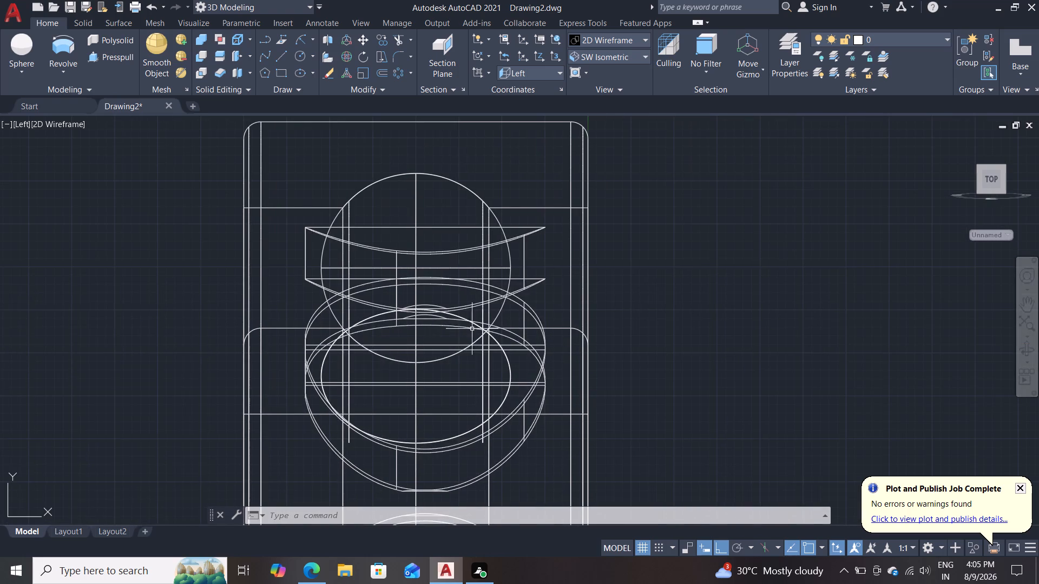
scroll(536, 316, up, 2)
middle_drag(616, 301, 828, 303)
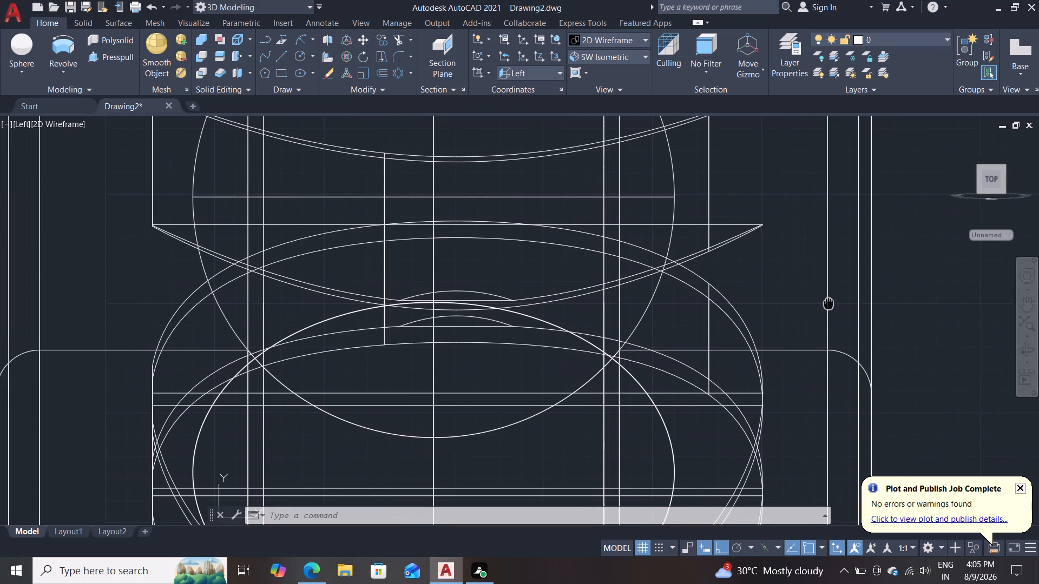
middle_drag(828, 303, 831, 304)
scroll(825, 304, down, 1)
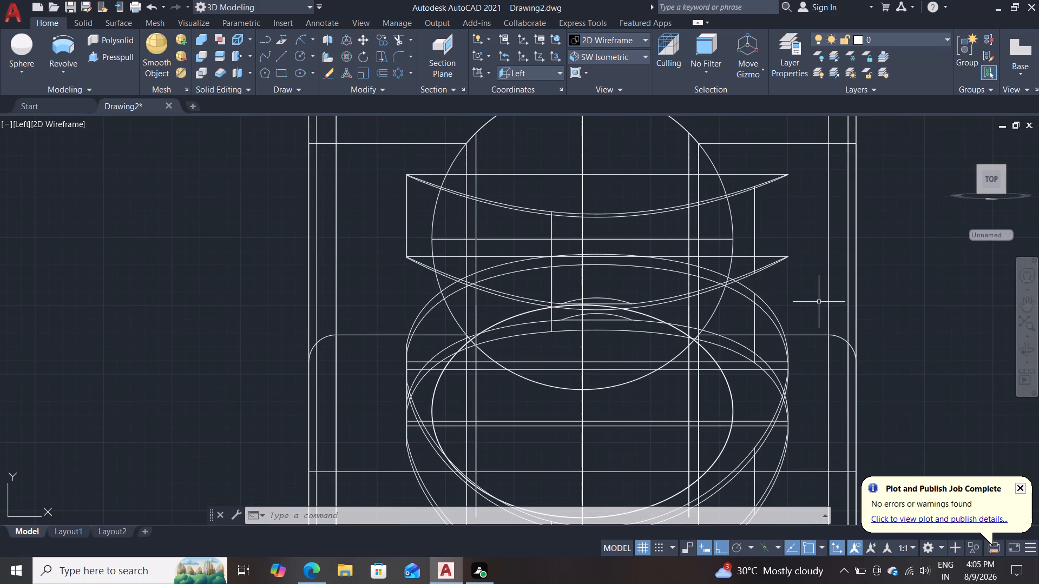
scroll(558, 425, down, 3)
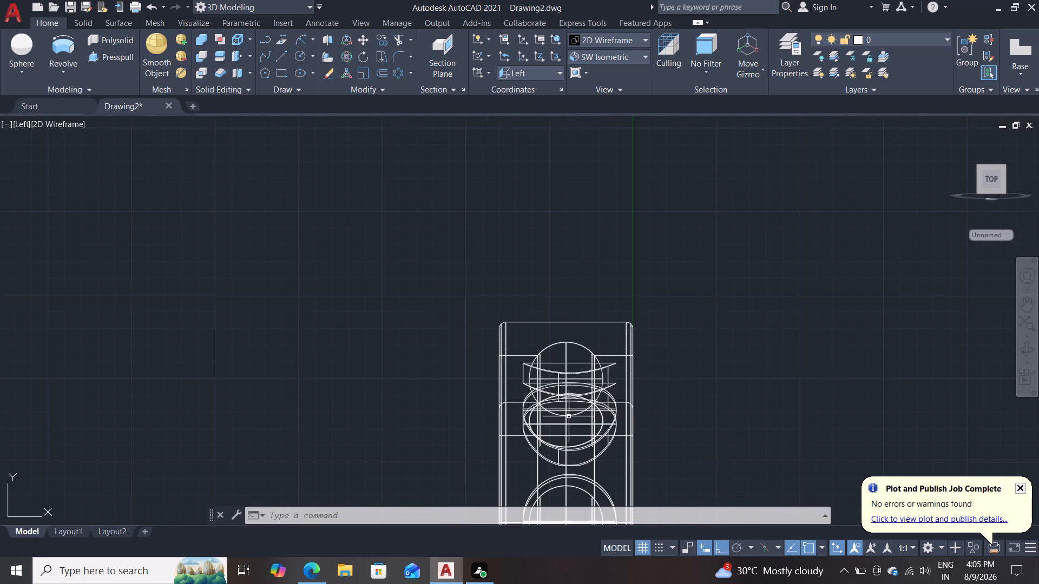
middle_drag(681, 400, 739, 145)
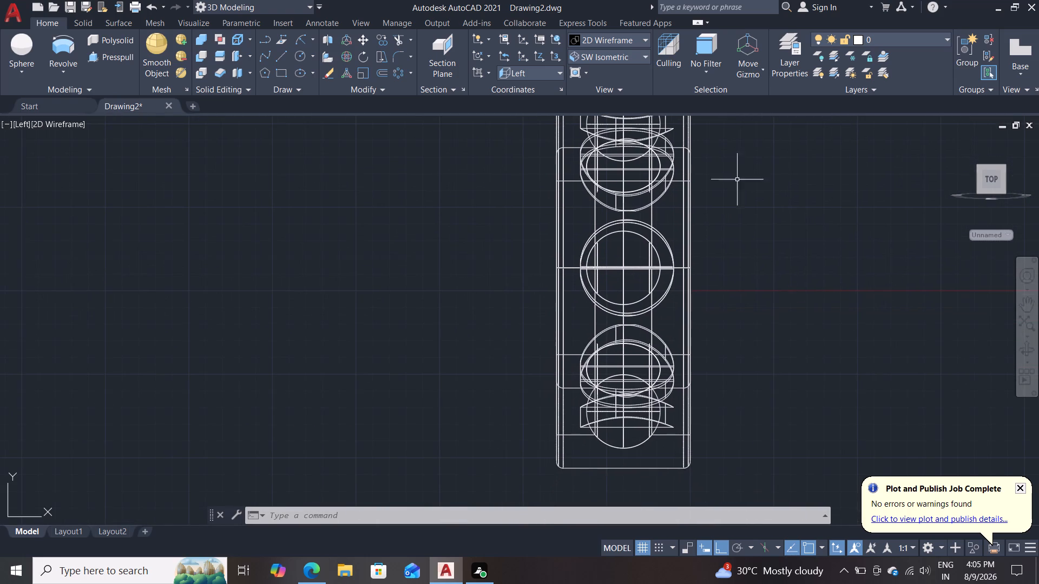
Examine the top cage piece and its neighbours in wireframe, up close and at an angle, ending in the restored Left view.
scroll(725, 274, up, 1)
middle_drag(739, 145, 735, 350)
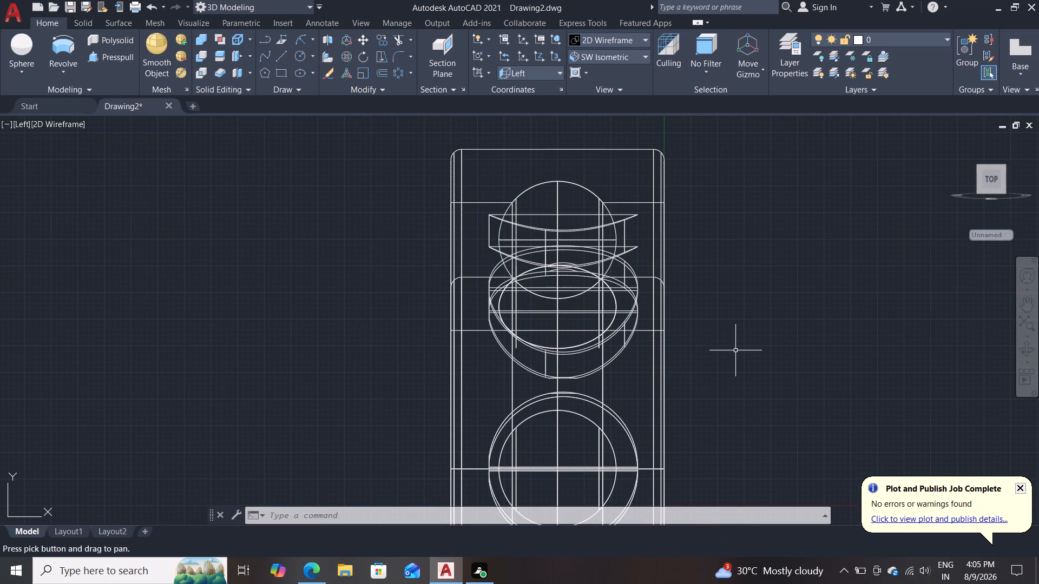
scroll(735, 350, up, 2)
middle_drag(681, 300, 916, 438)
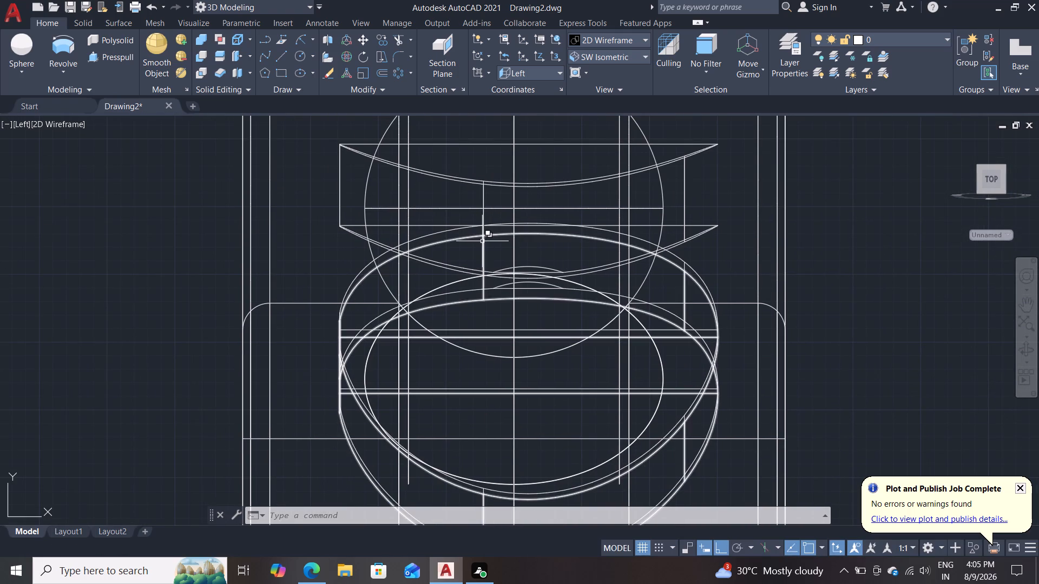
click(482, 241)
click(654, 269)
scroll(646, 248, down, 2)
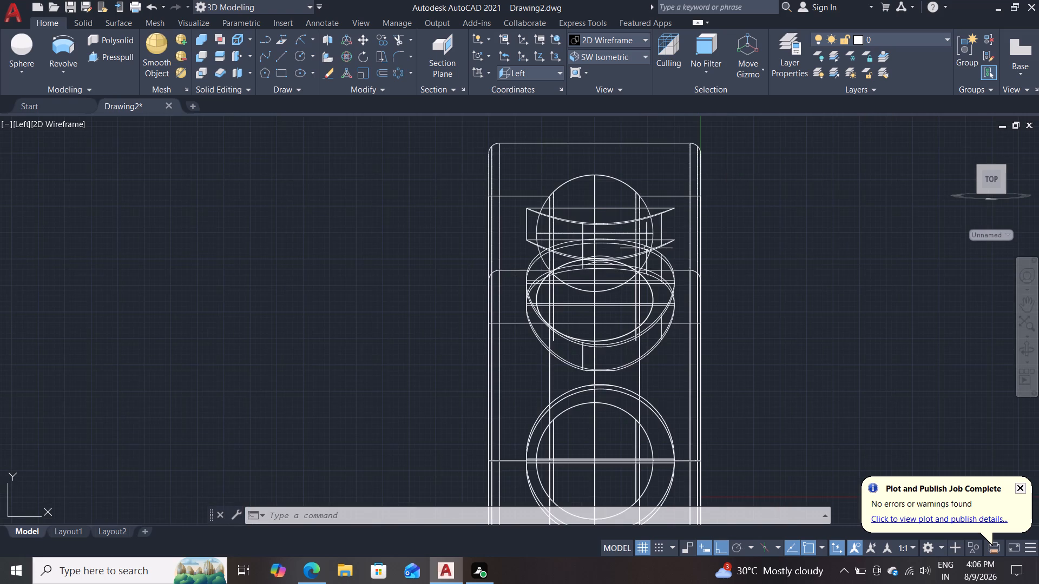
scroll(646, 248, up, 1)
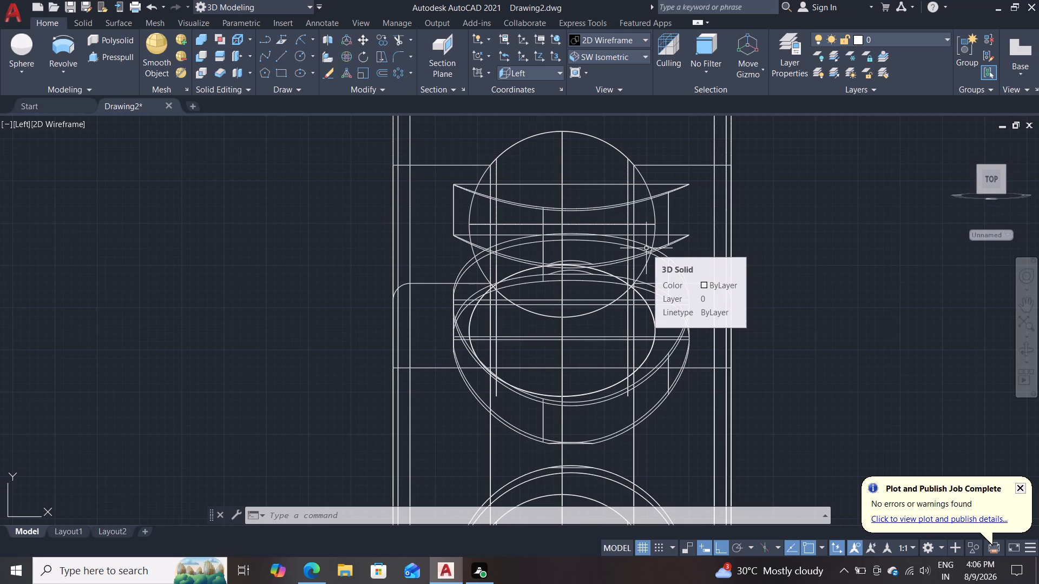
click(541, 241)
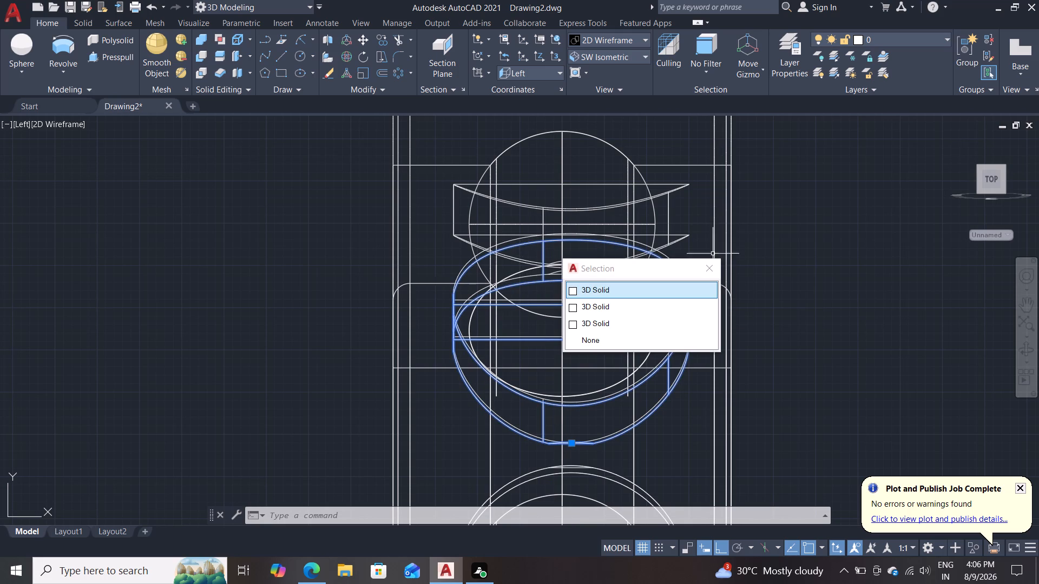
double_click(705, 269)
shift+middle_drag(797, 295, 616, 307)
shift+middle_drag(616, 307, 624, 346)
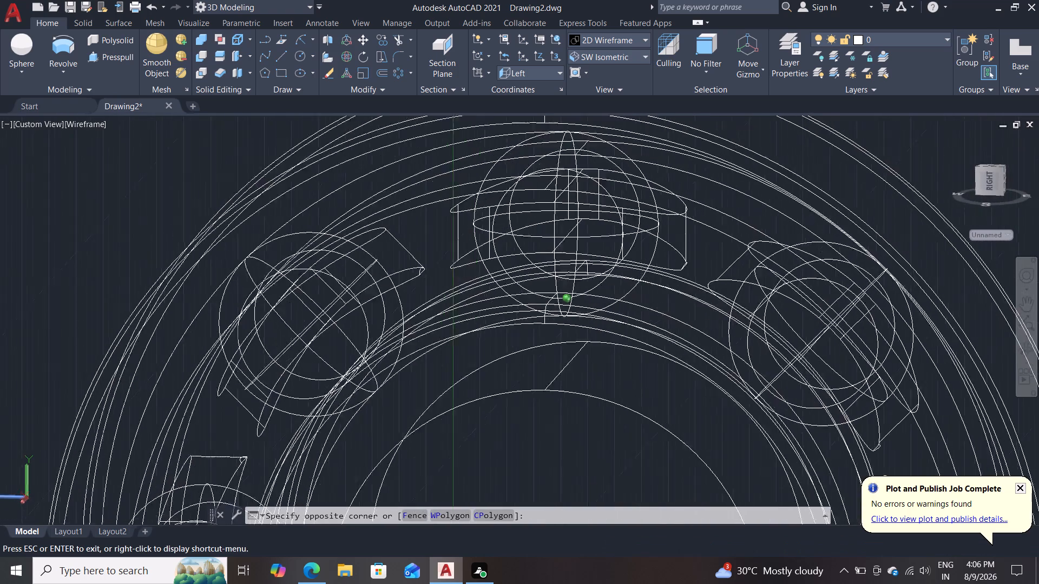
shift+middle_drag(624, 346, 830, 336)
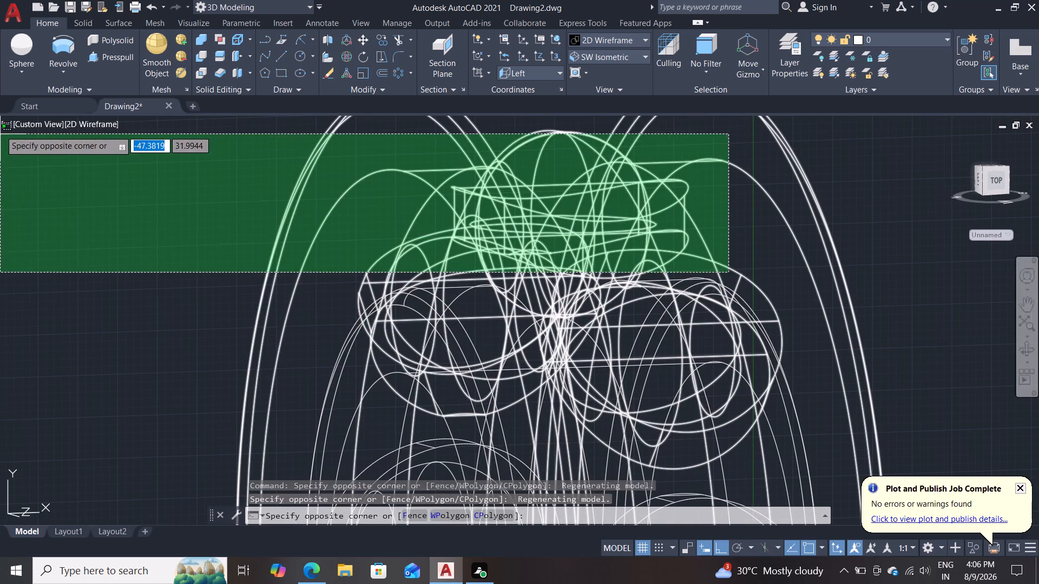
click(126, 264)
click(55, 124)
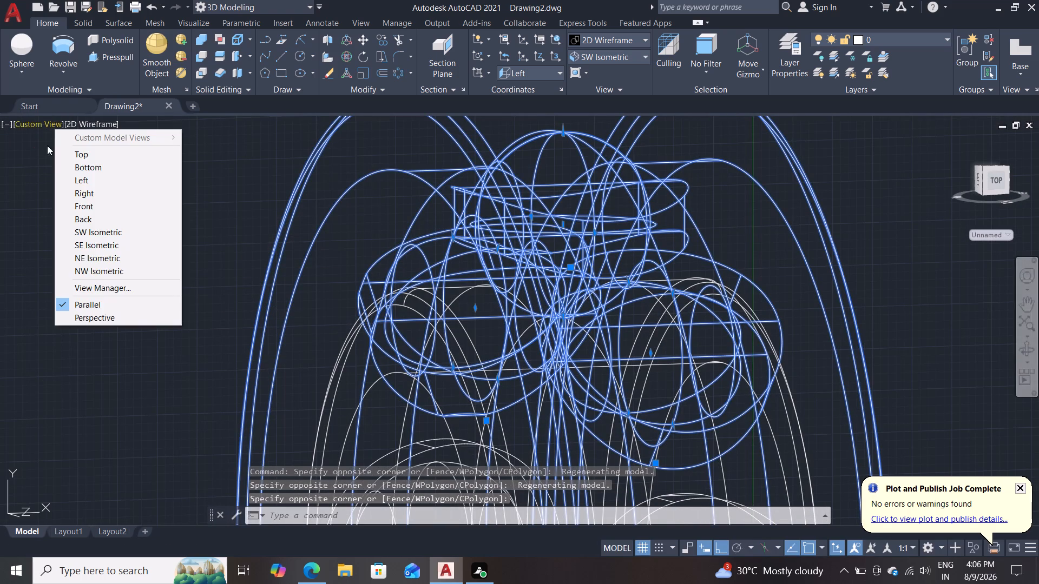
click(93, 182)
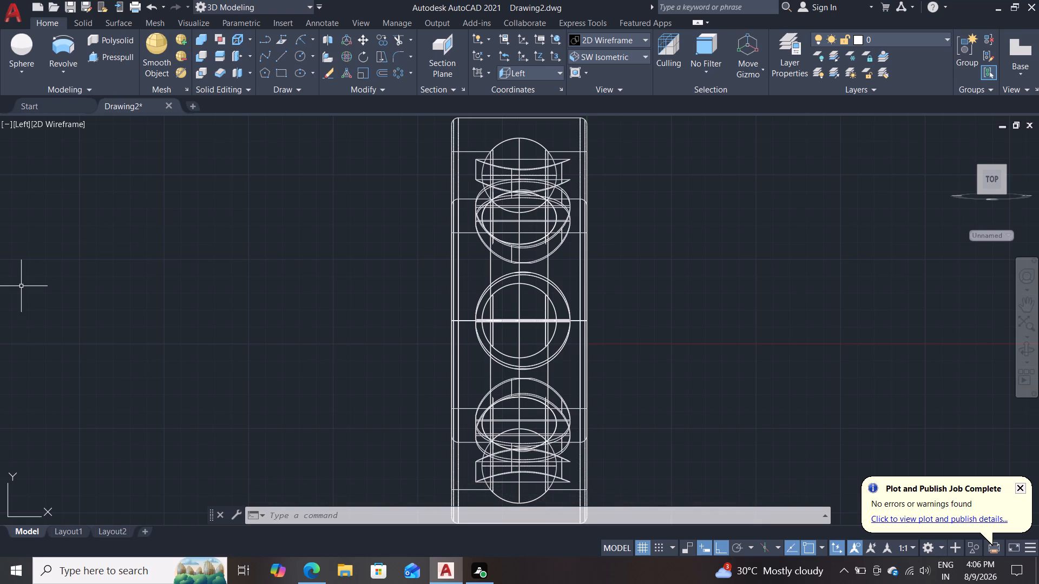
Display the bearing in the Shades of Gray visual style from the Front view.
click(56, 123)
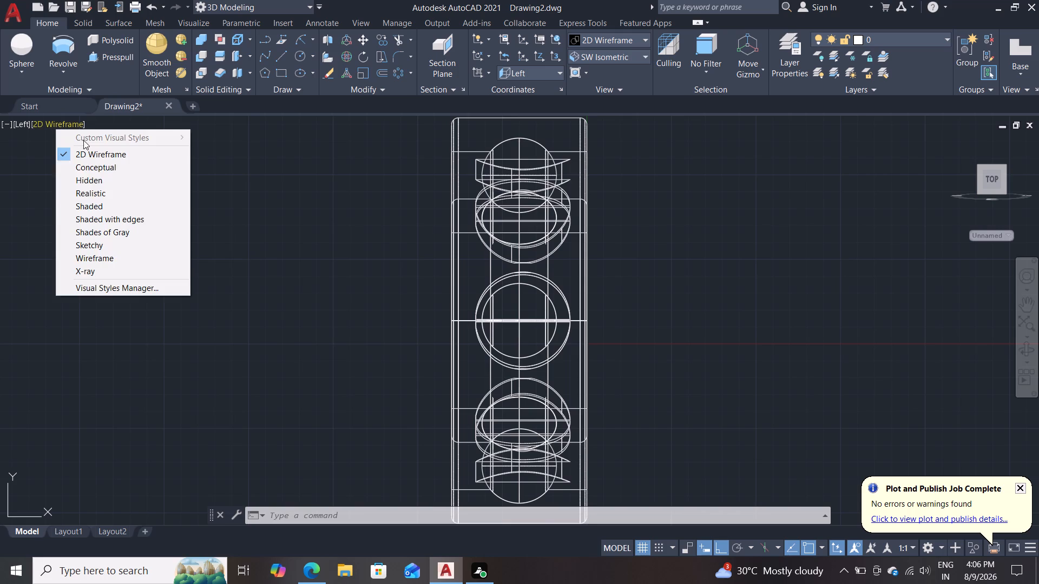
click(112, 235)
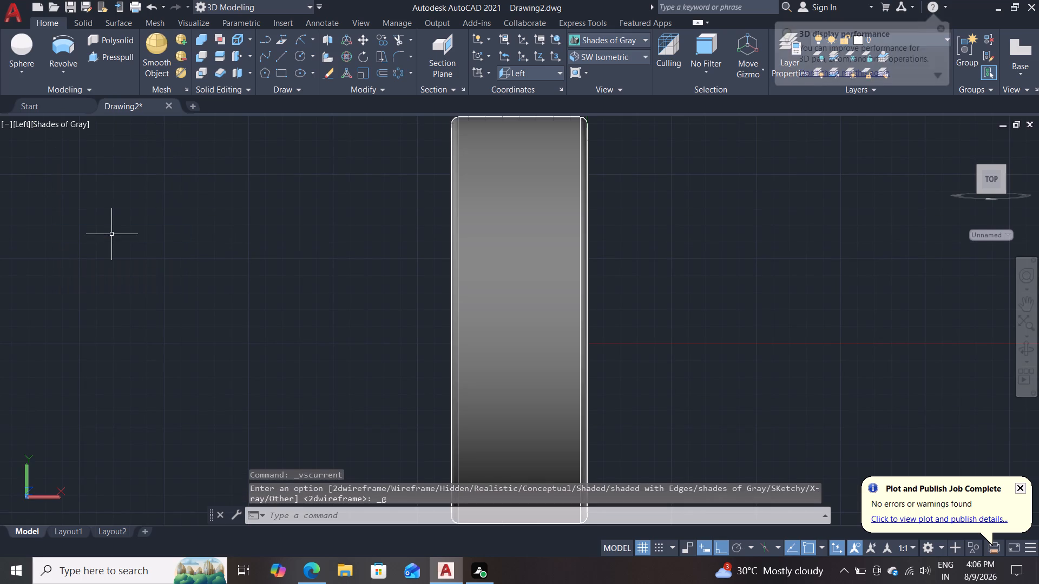
click(16, 128)
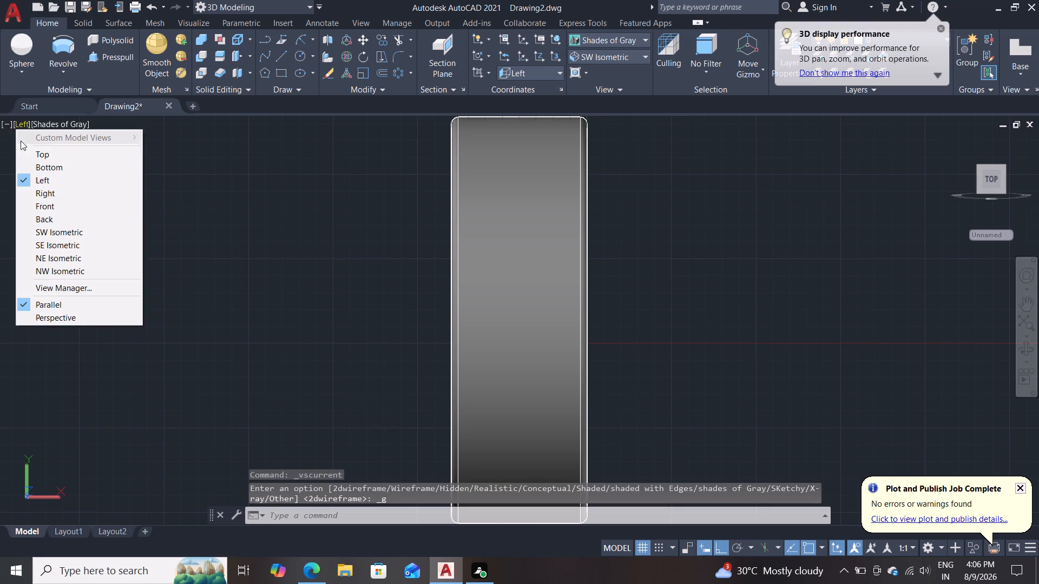
click(42, 211)
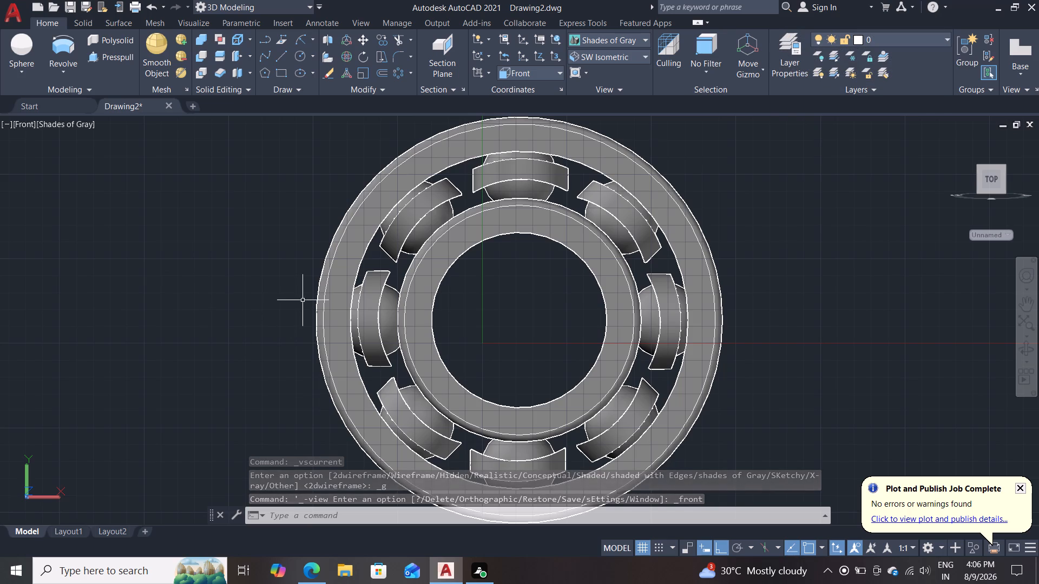
Hide both rings and six ball-and-cage pairs, keeping only the top pair and its neighbour on the upper left of the bearing.
click(323, 289)
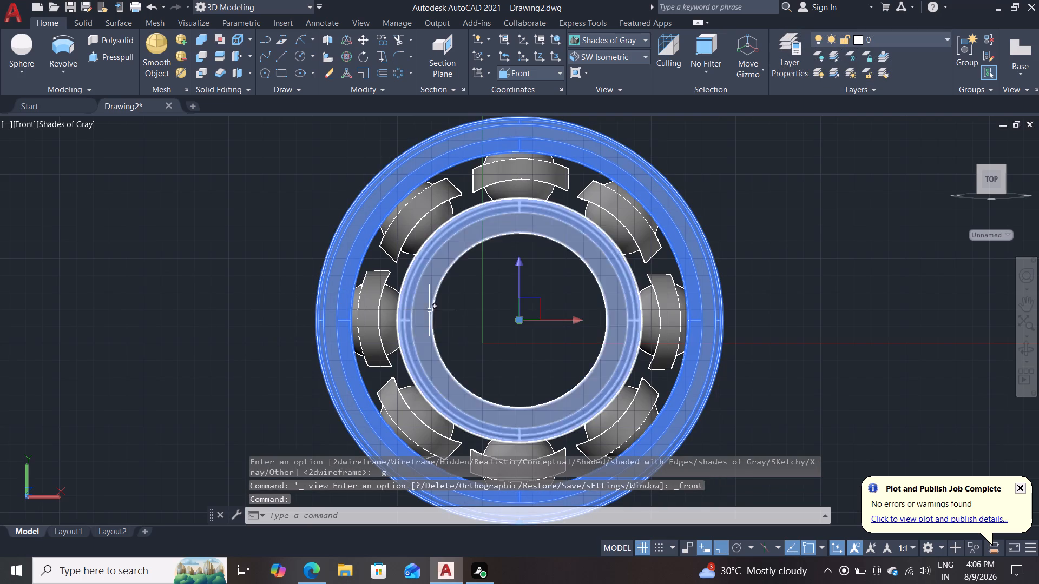
click(430, 310)
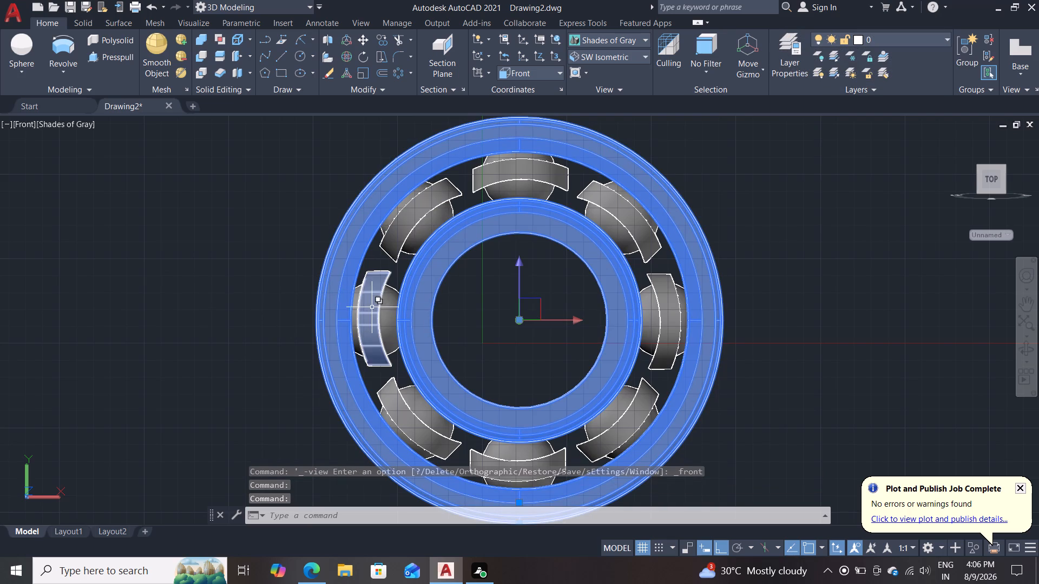
double_click(384, 309)
click(377, 276)
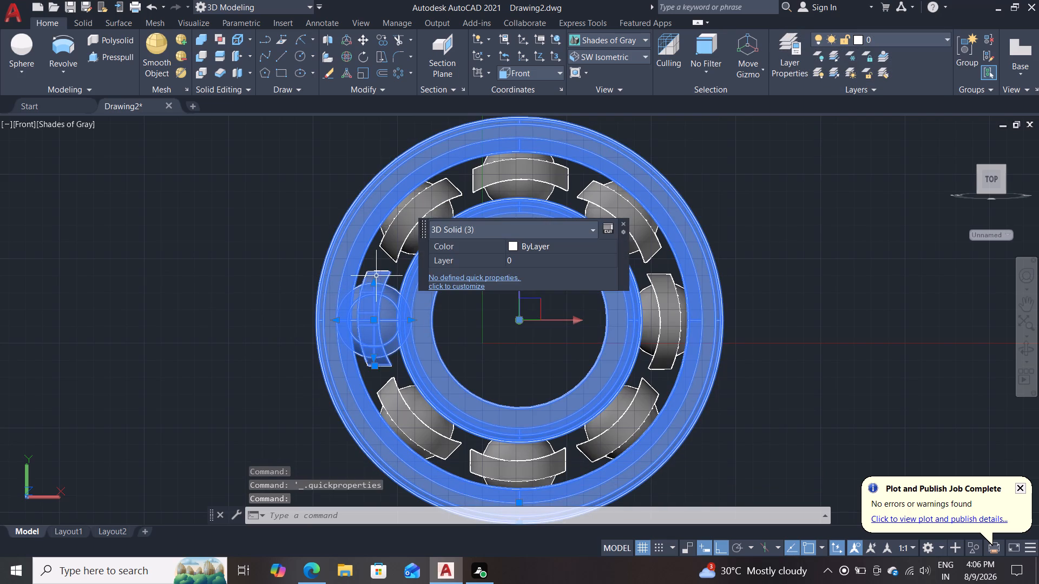
click(387, 394)
click(414, 401)
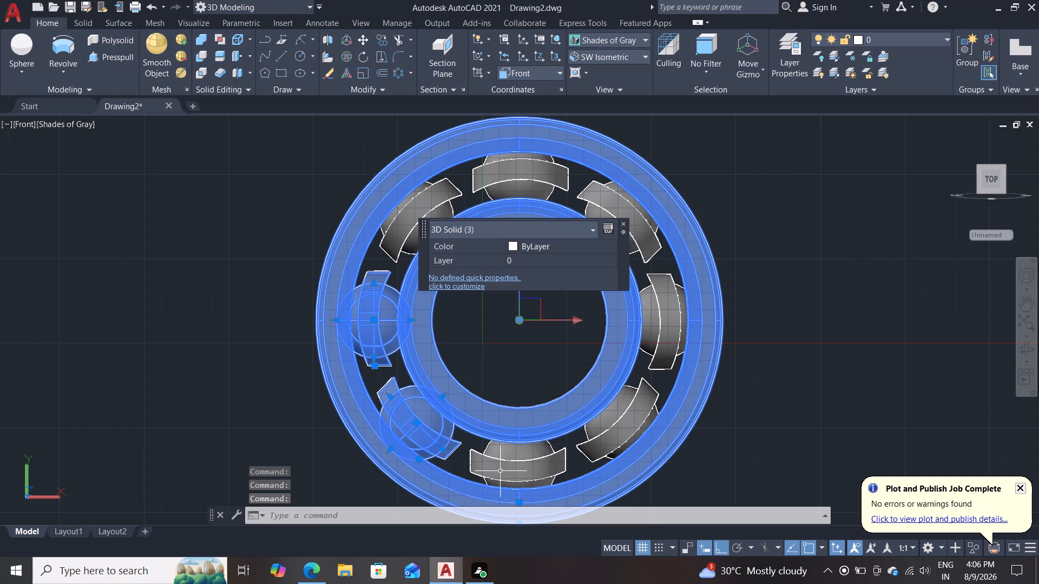
click(522, 459)
click(477, 467)
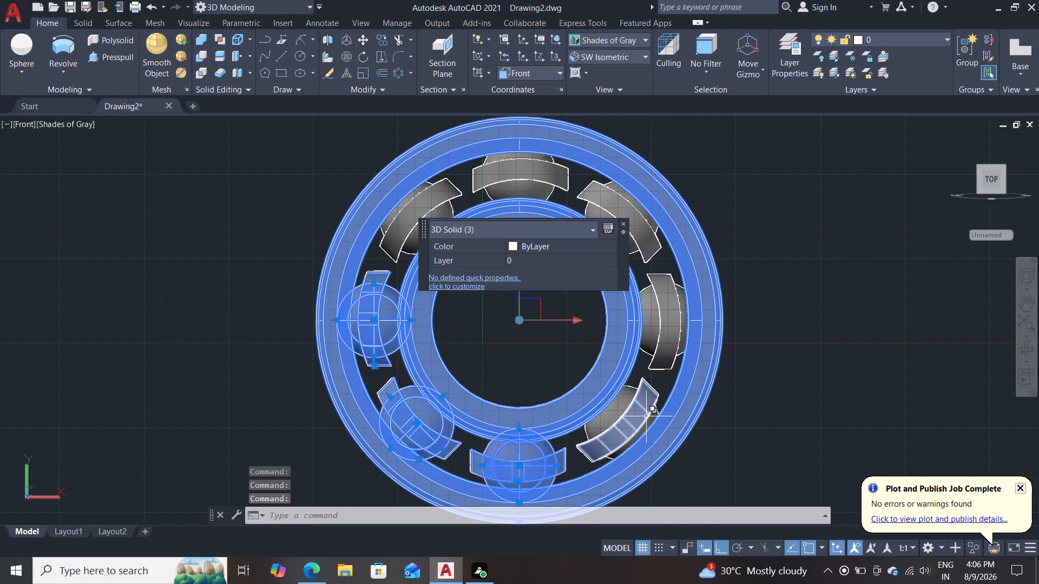
click(616, 411)
click(583, 449)
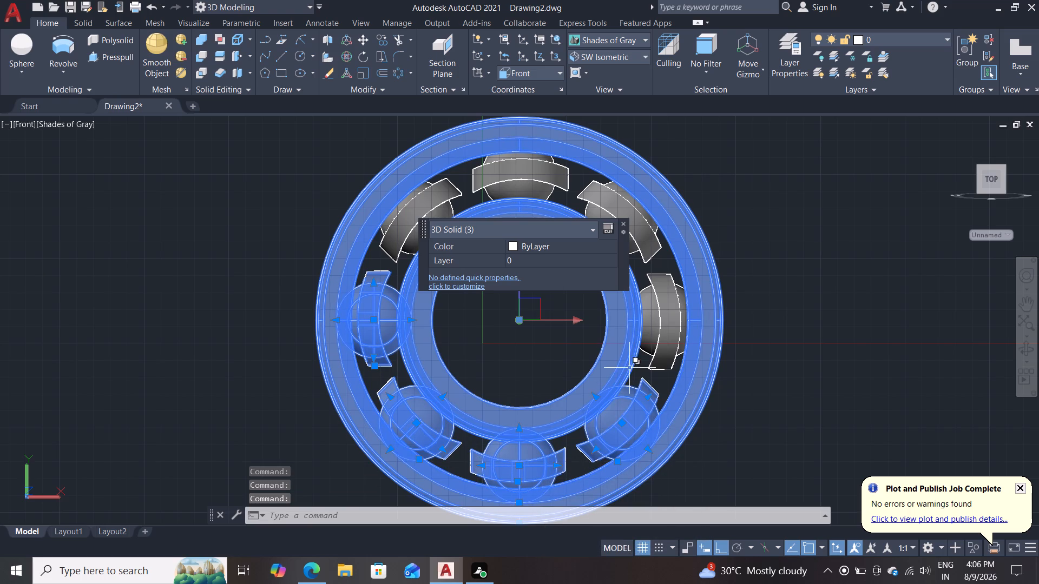
click(645, 321)
click(656, 366)
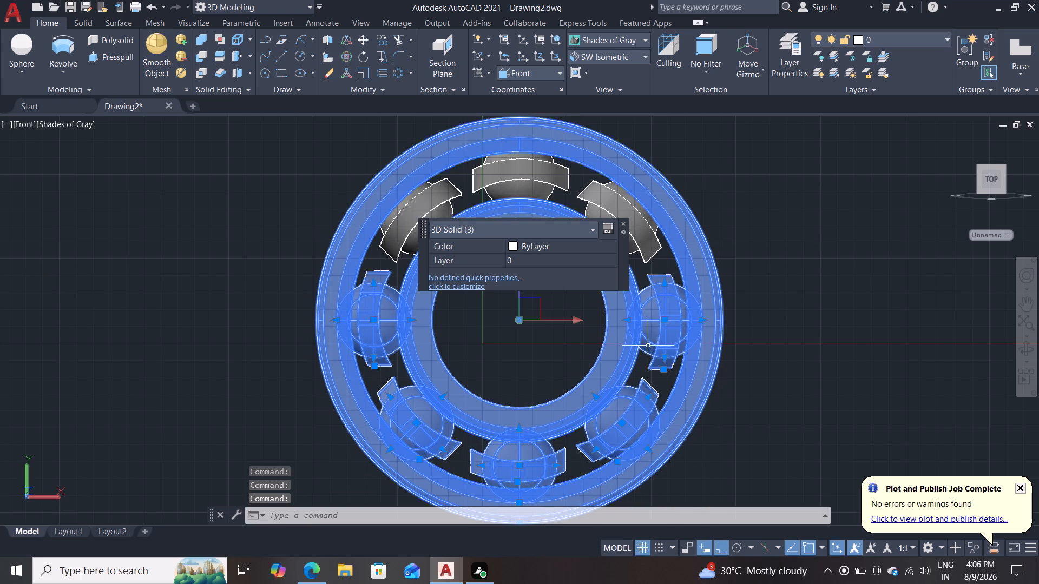
double_click(646, 215)
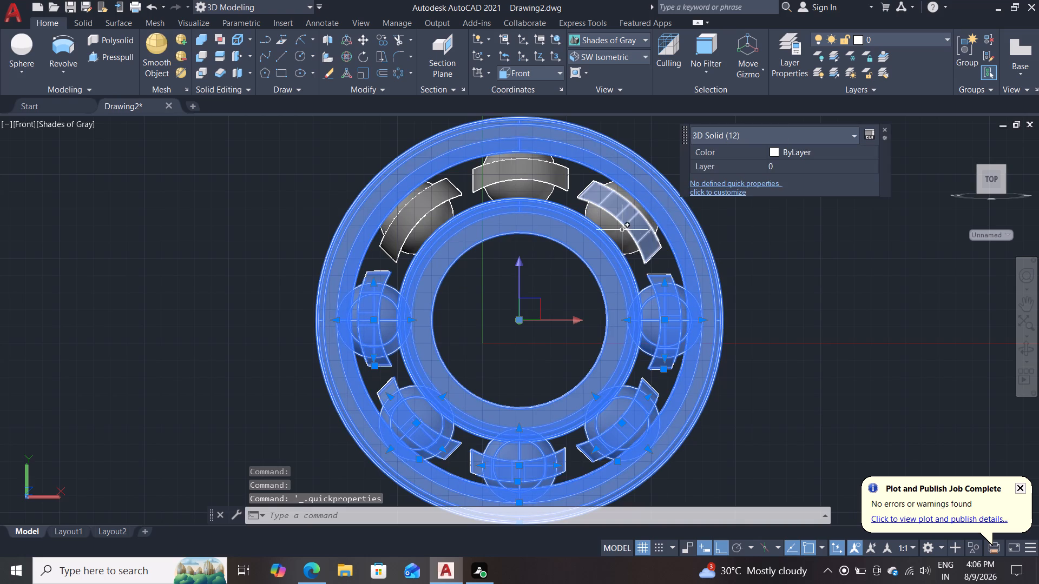
click(621, 227)
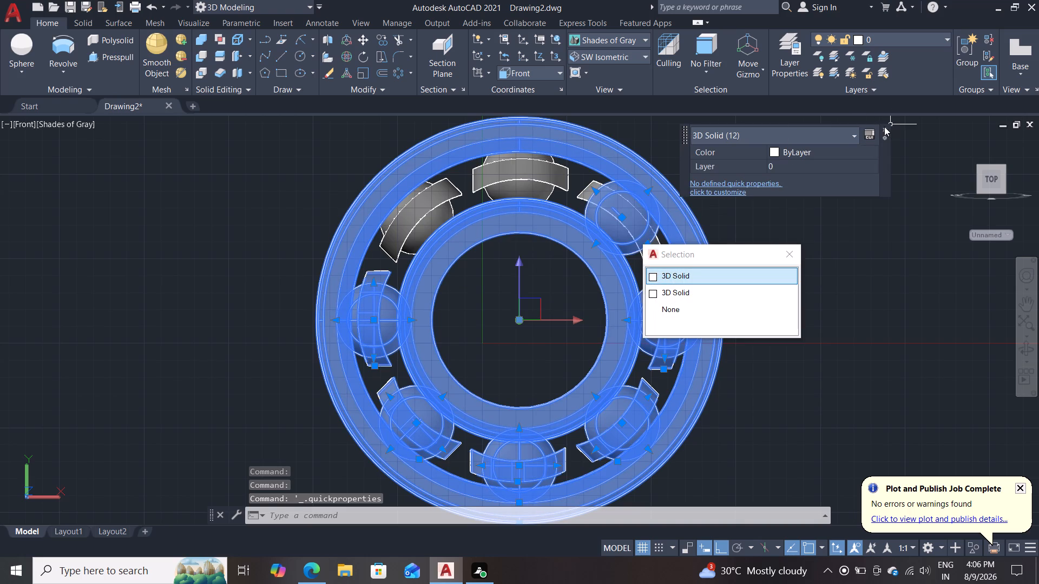
click(884, 127)
click(653, 244)
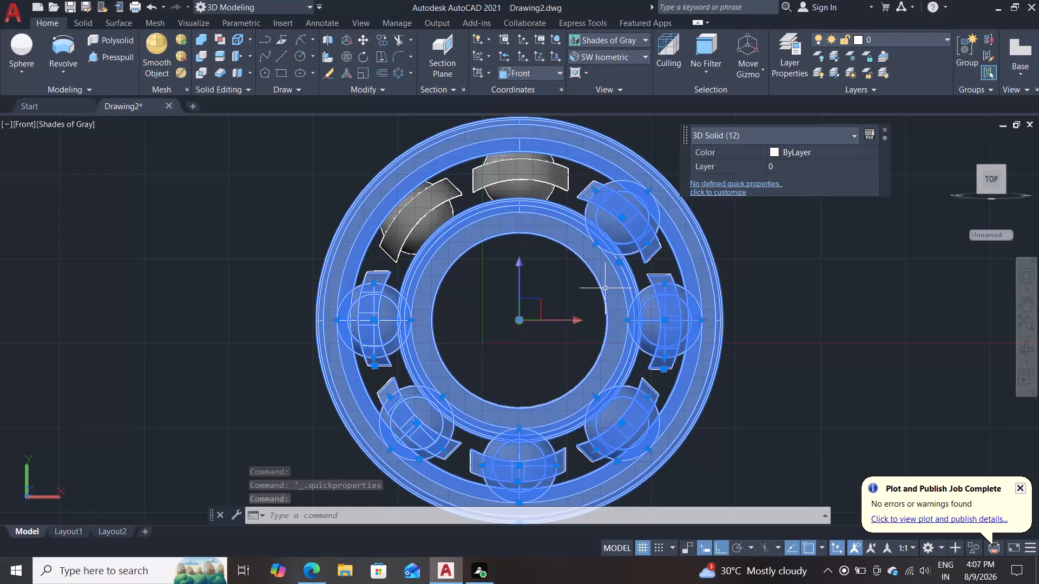
right_click(762, 284)
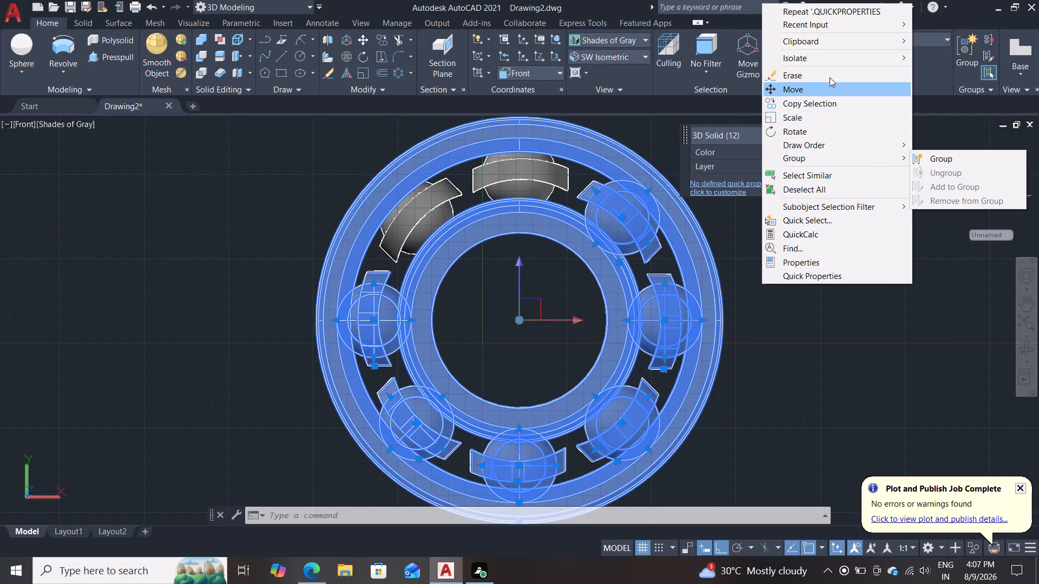
click(823, 56)
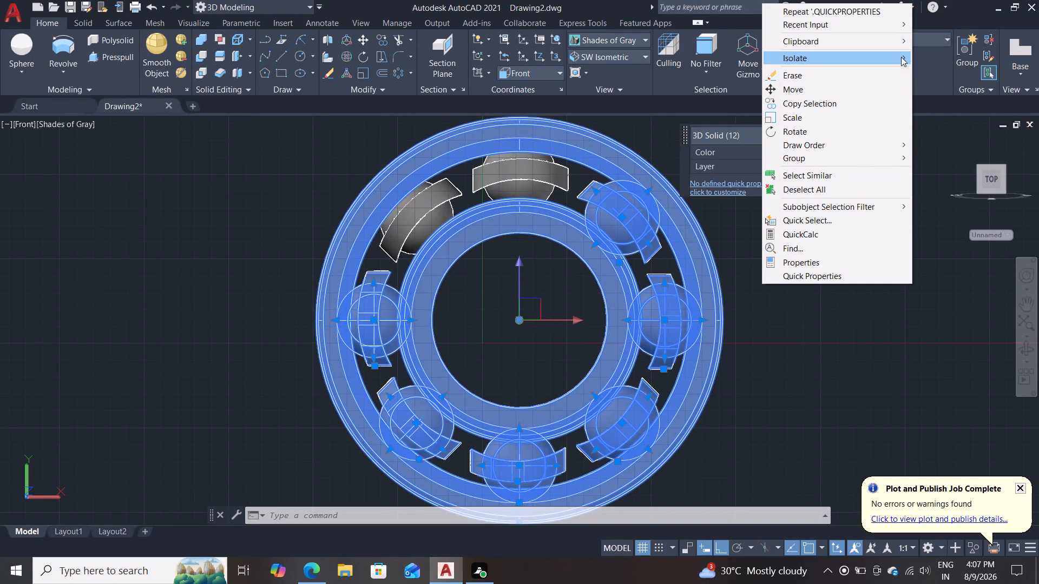
click(929, 73)
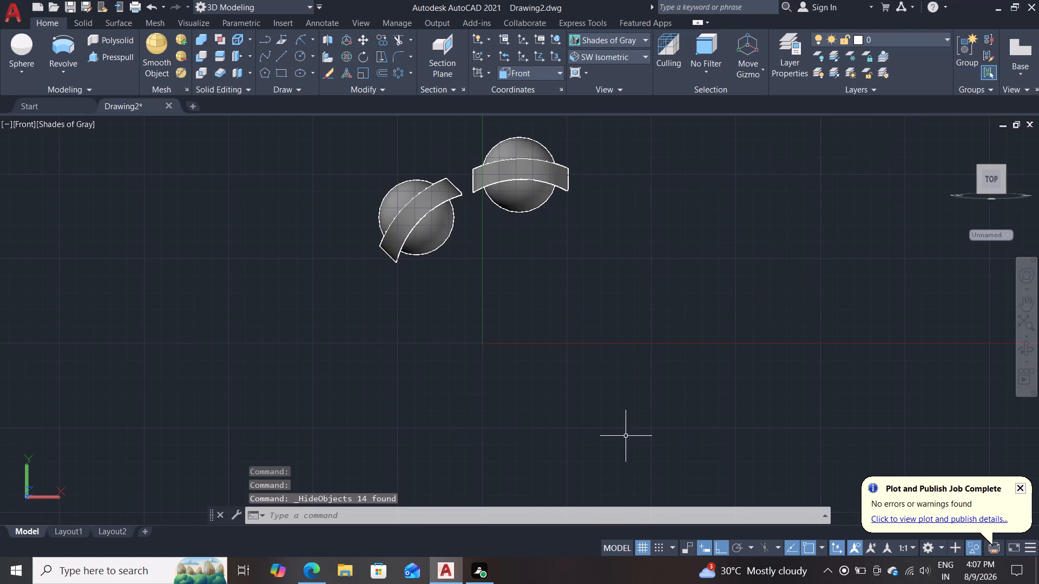
Draw a rectangle about 4.1 by 12 in the Left view's plane, spanning the gap between the two remaining cage pieces.
click(21, 125)
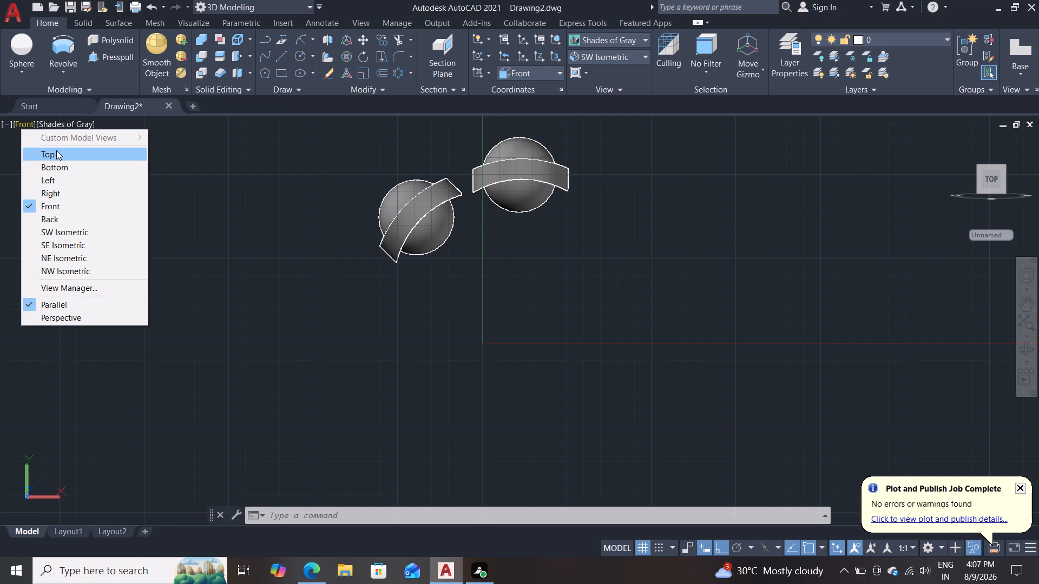
click(62, 181)
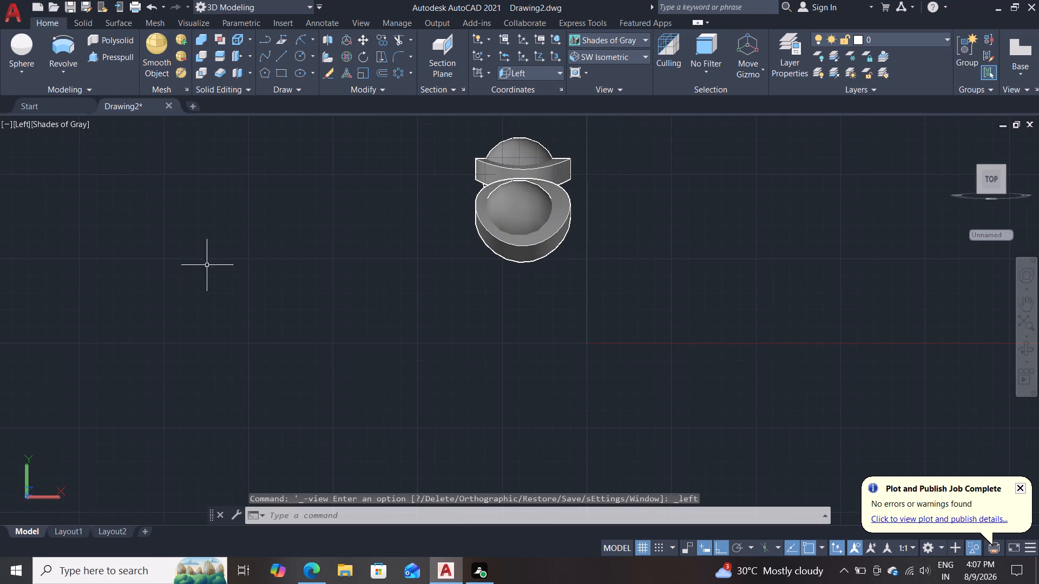
scroll(226, 255, up, 2)
middle_drag(270, 236, 73, 408)
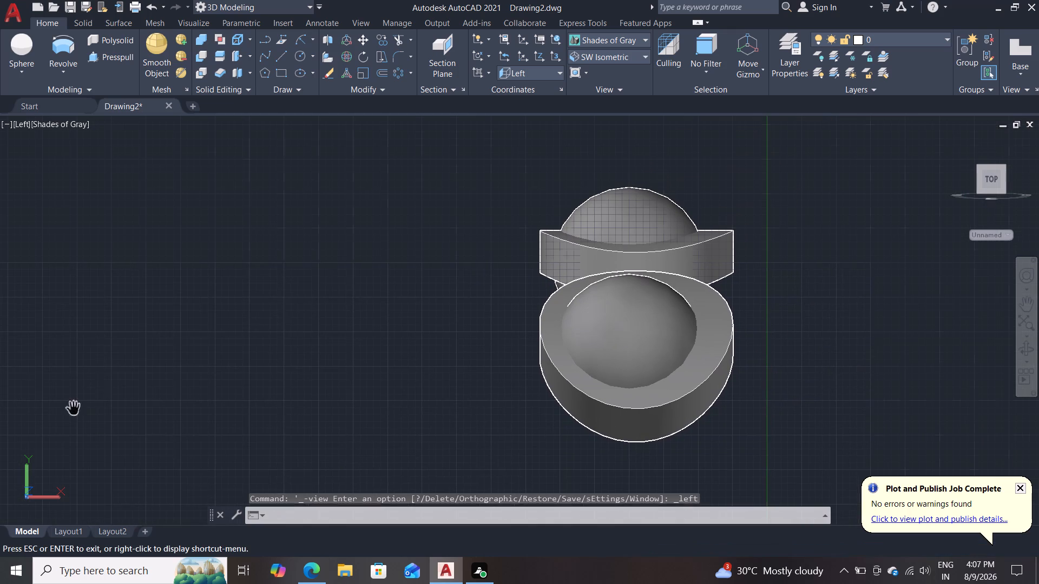
shift+middle_drag(351, 256, 353, 384)
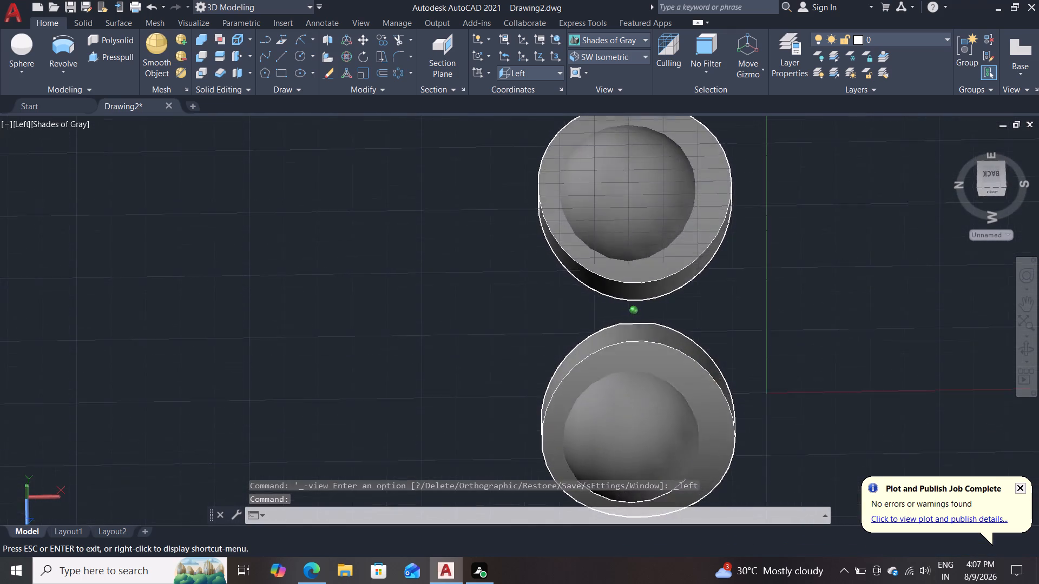
shift+middle_drag(353, 384, 350, 400)
scroll(419, 326, up, 1)
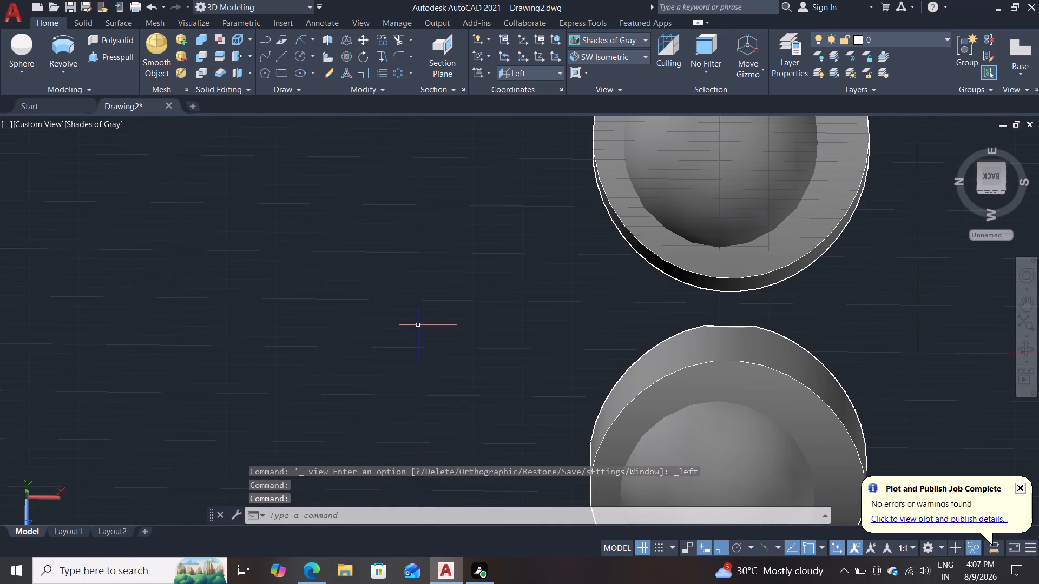
middle_drag(418, 326, 294, 341)
text(rec)
key(Return)
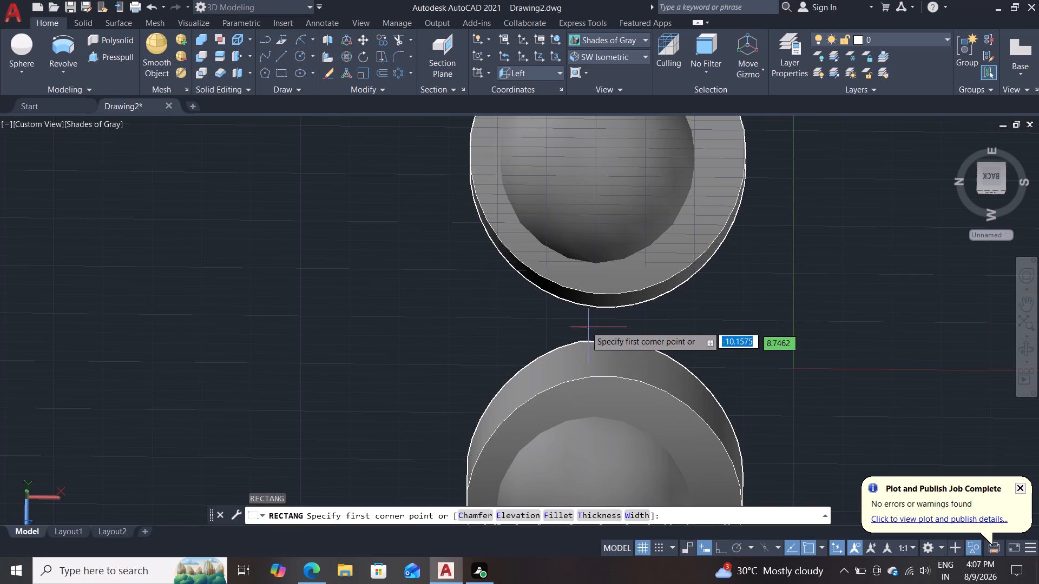
click(567, 303)
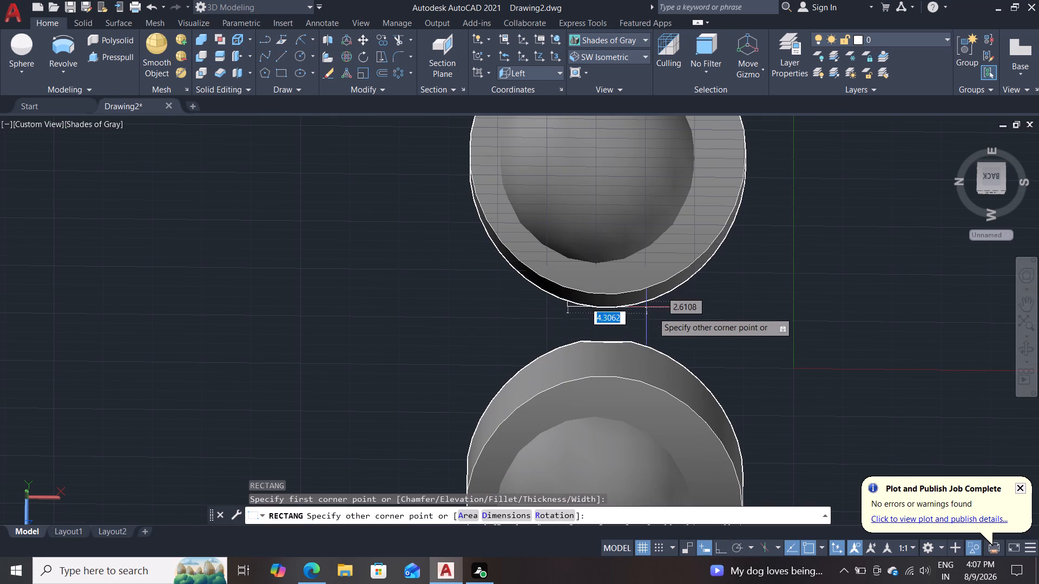
click(650, 347)
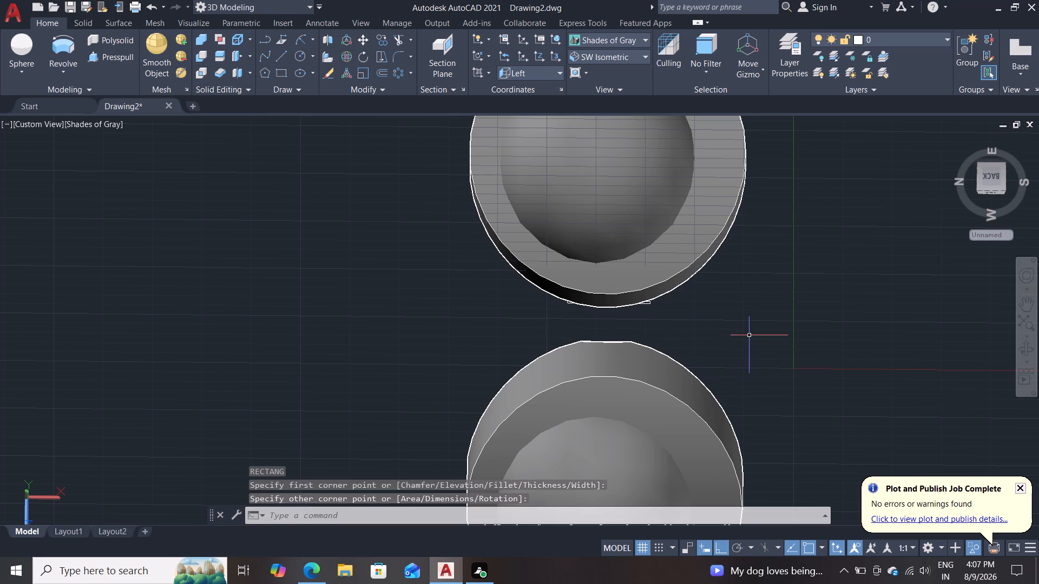
Delete the rectangle drawn in the Left plane between the two visible cage pieces.
shift+middle_drag(757, 350, 656, 205)
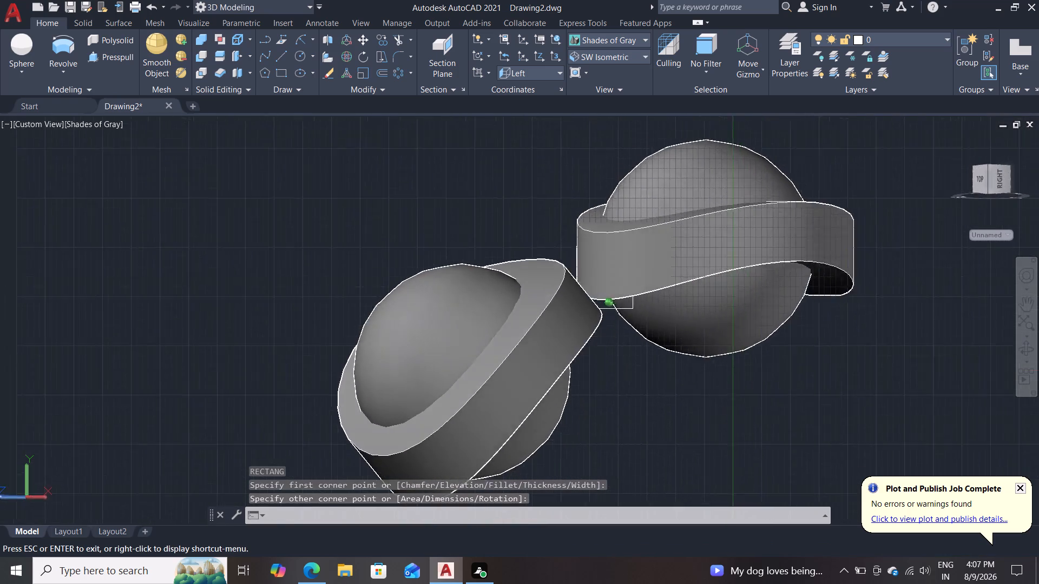
shift+middle_drag(656, 205, 652, 245)
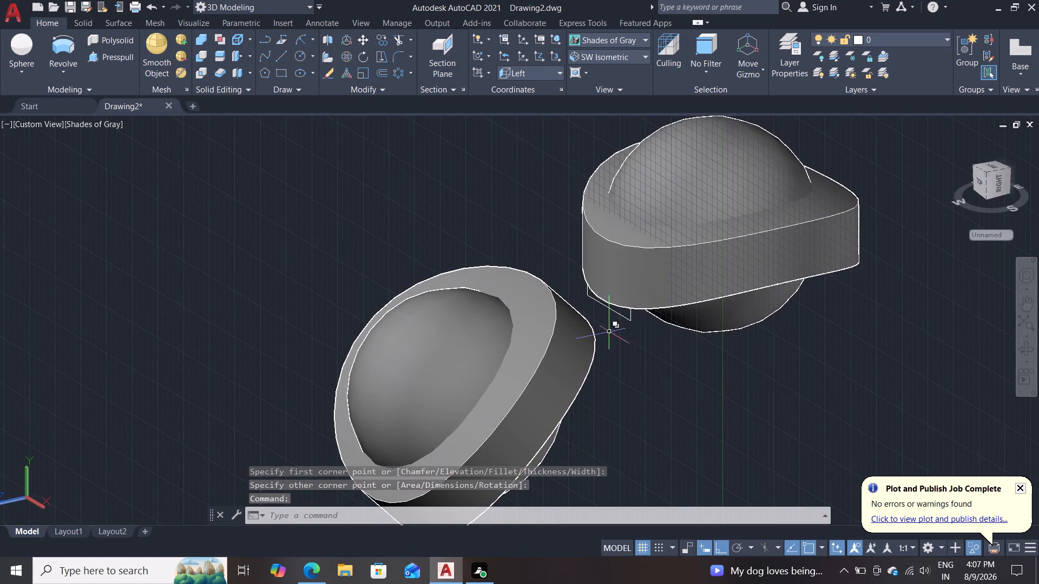
click(629, 318)
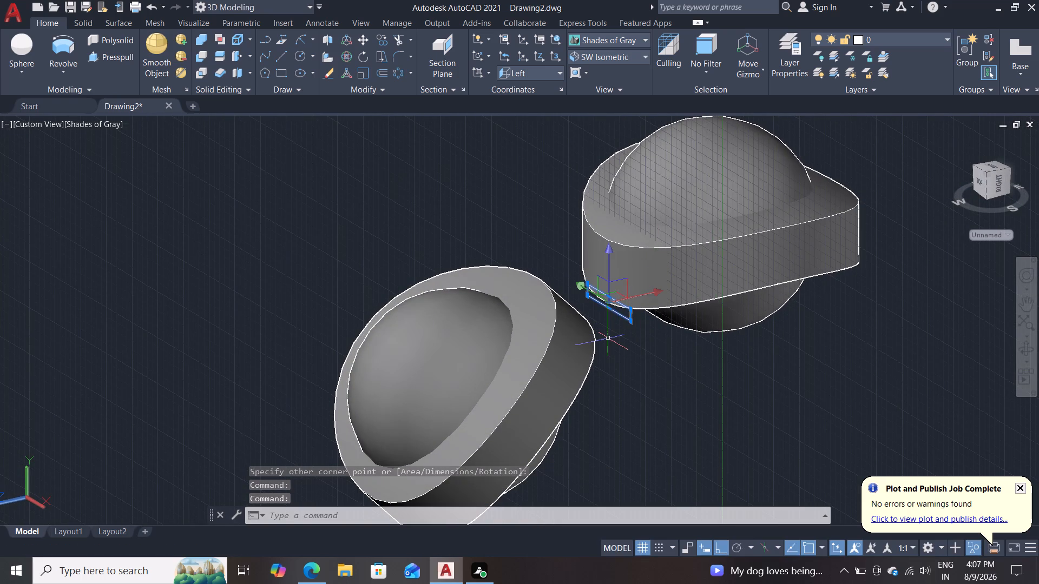
key(Delete)
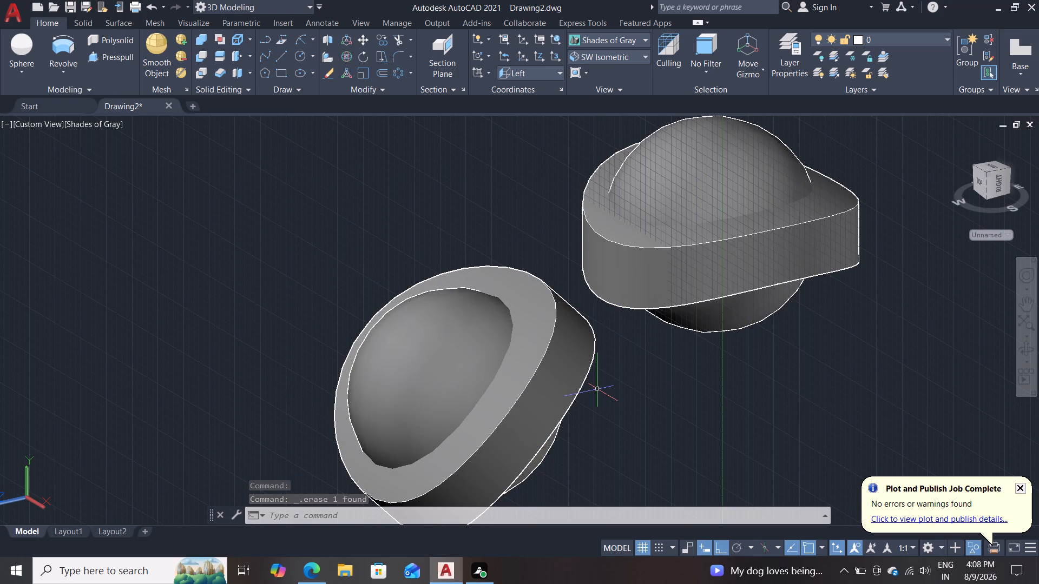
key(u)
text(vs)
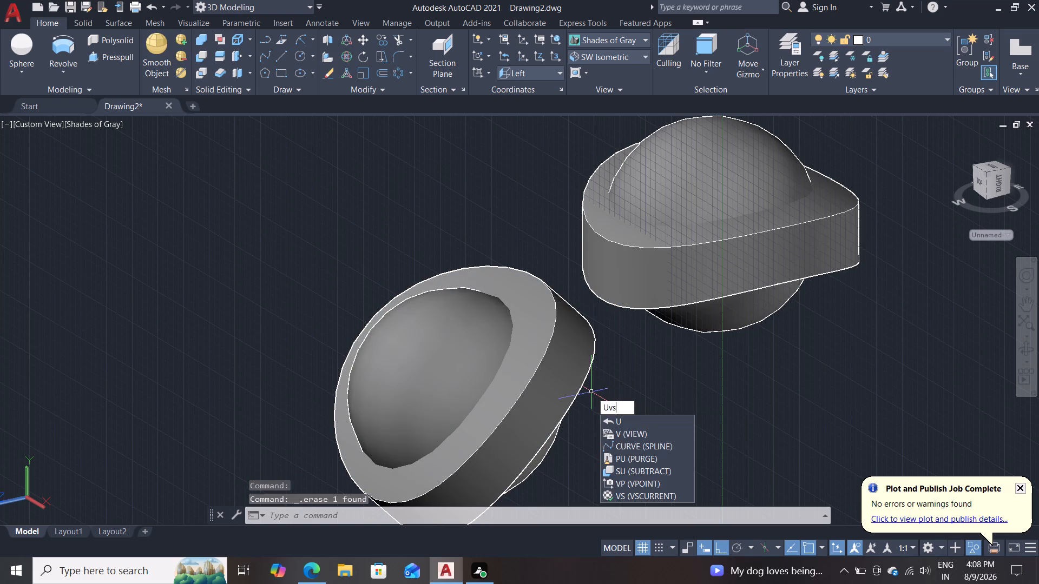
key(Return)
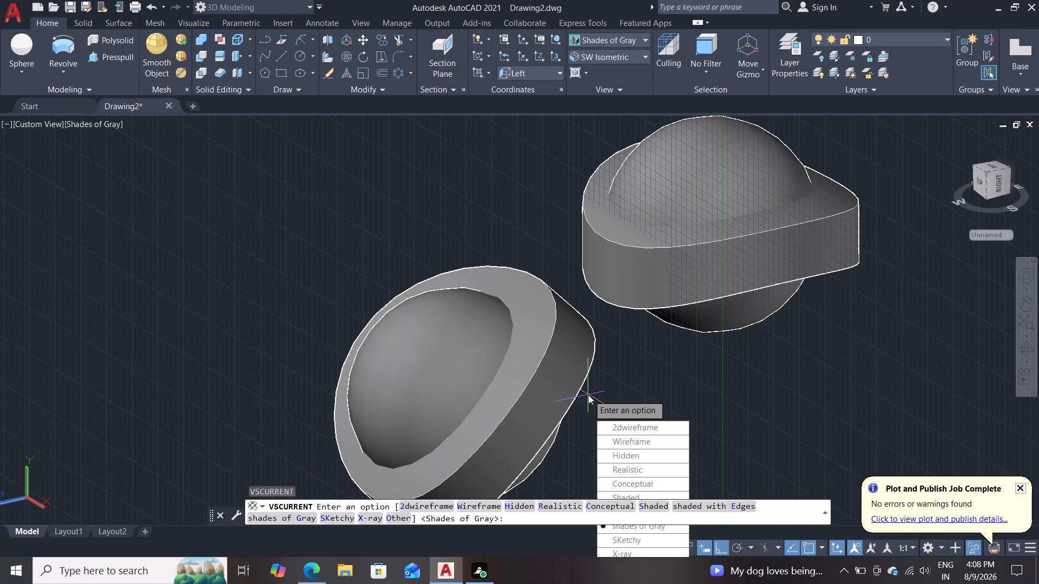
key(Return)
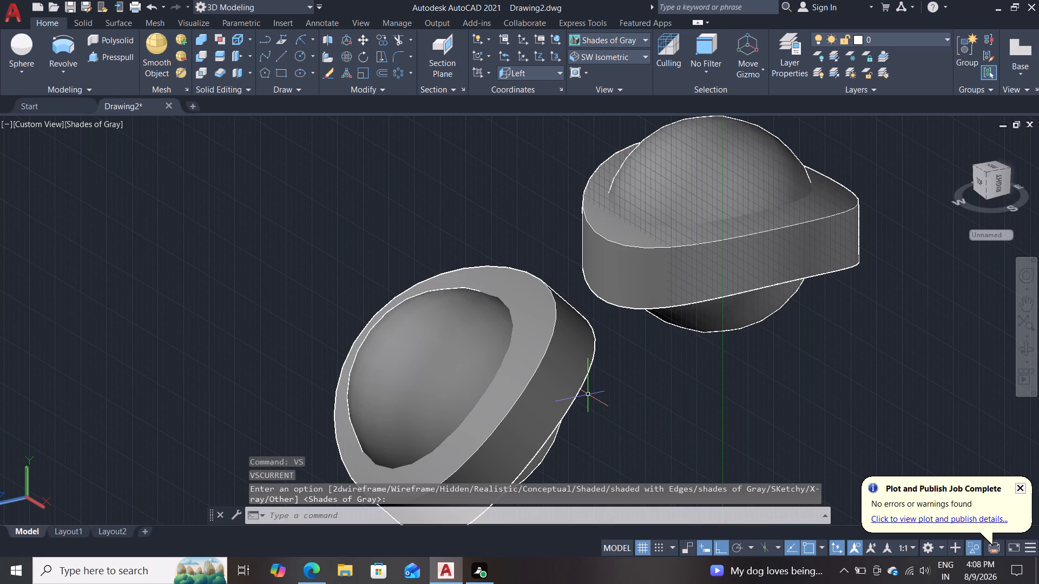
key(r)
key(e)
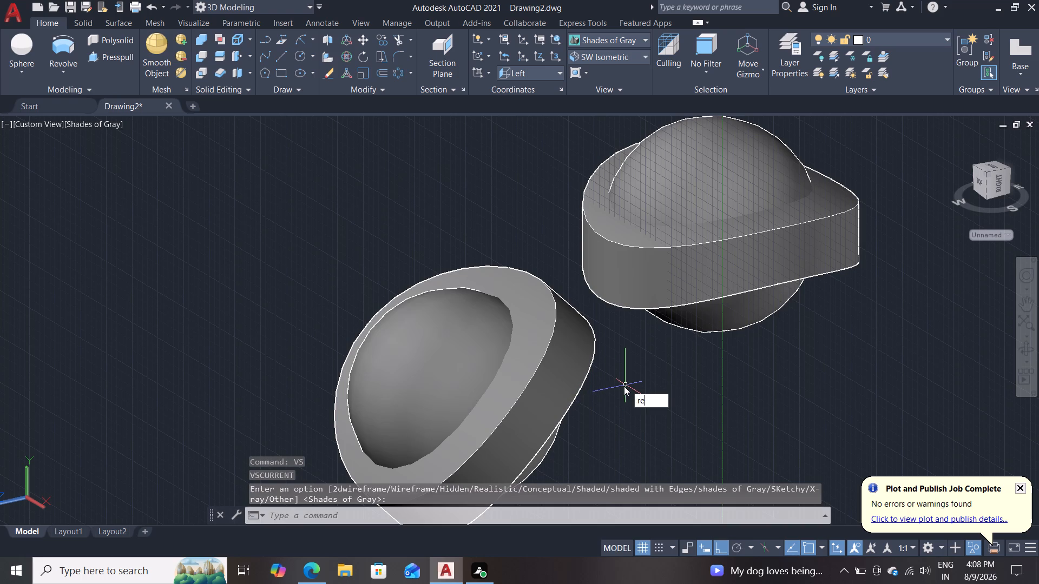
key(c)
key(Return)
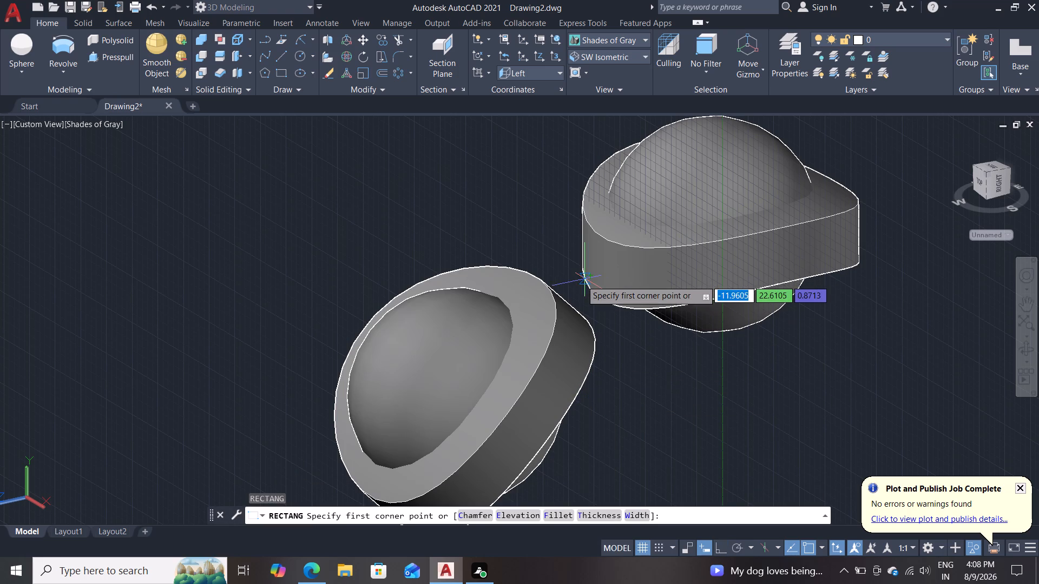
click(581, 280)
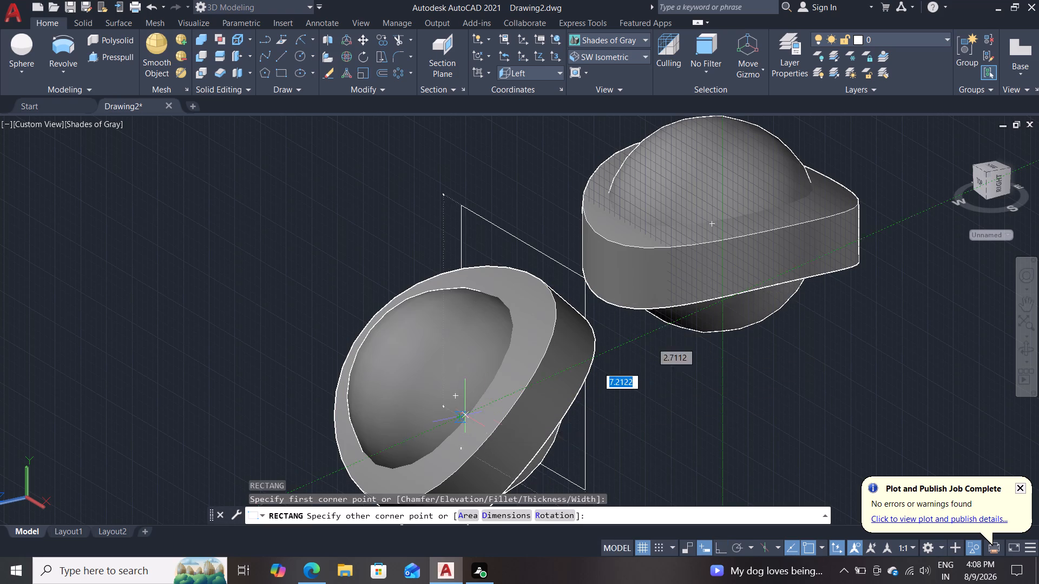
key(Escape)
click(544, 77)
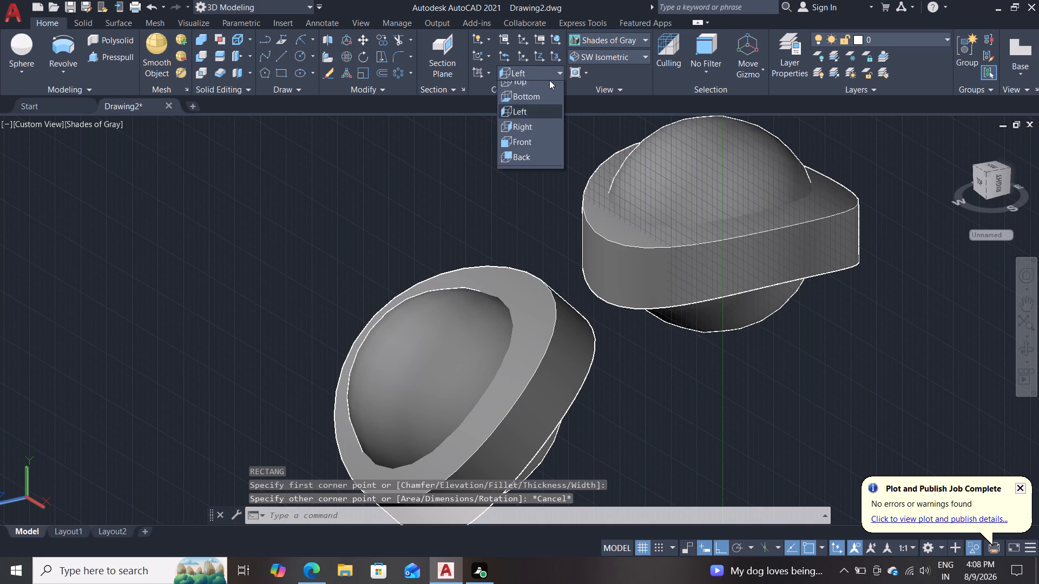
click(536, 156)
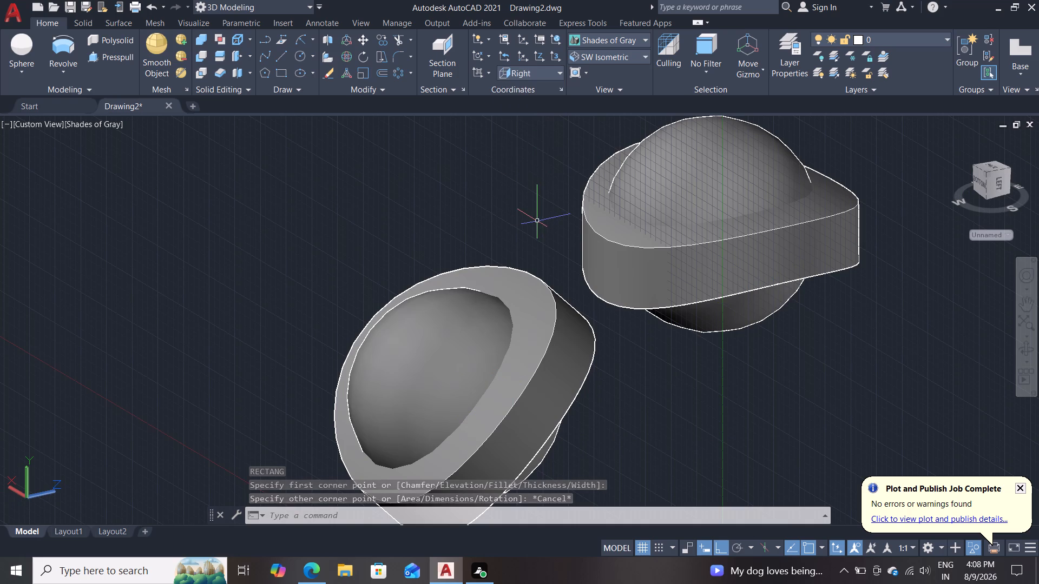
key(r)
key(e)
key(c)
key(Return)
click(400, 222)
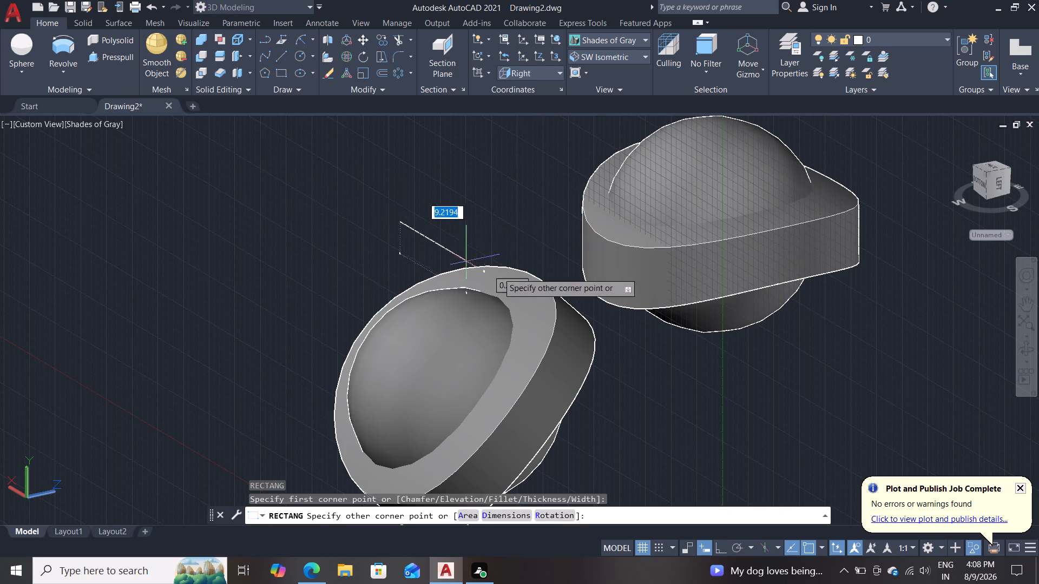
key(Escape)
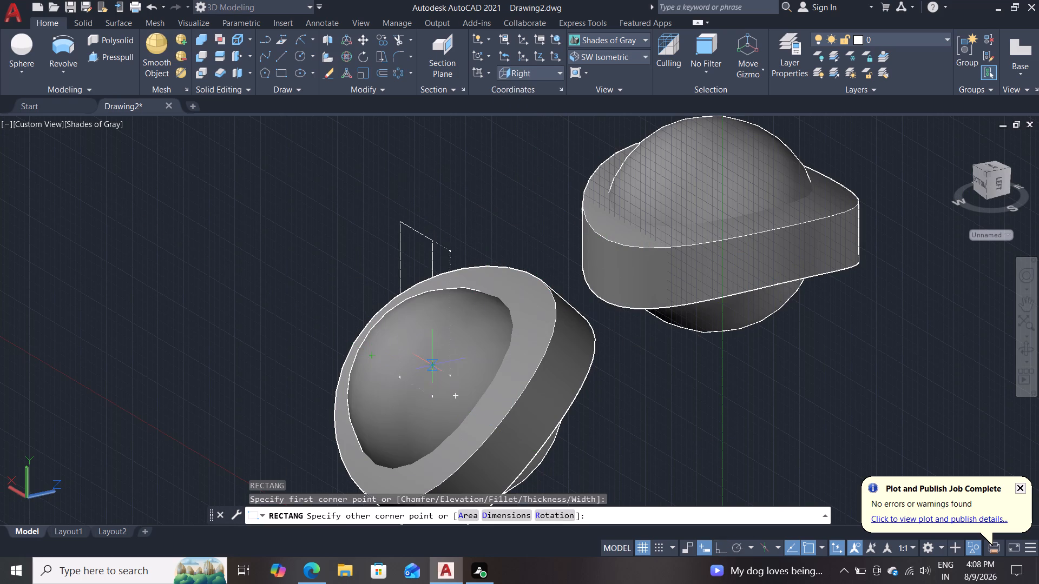
Set the UCS to Top and draw a rectangle about 4.5 wide bridging the gap between the two cage pieces.
click(525, 77)
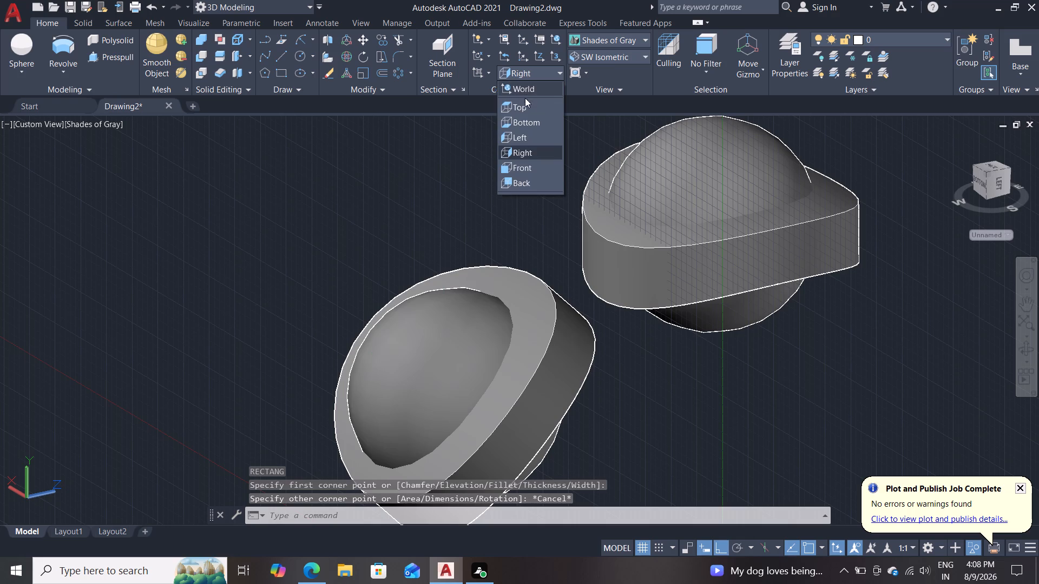
click(525, 109)
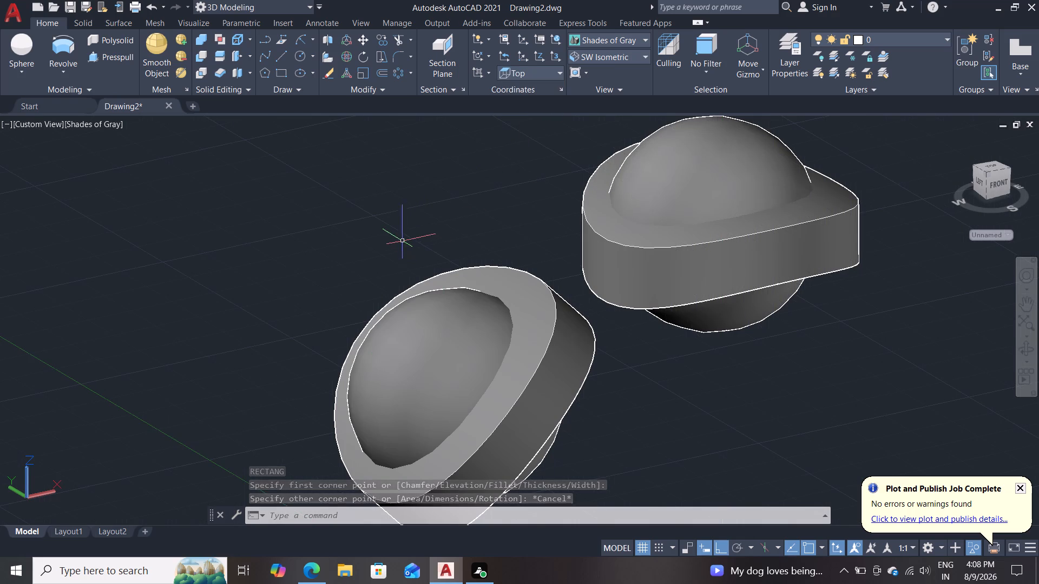
shift+middle_drag(389, 233, 495, 359)
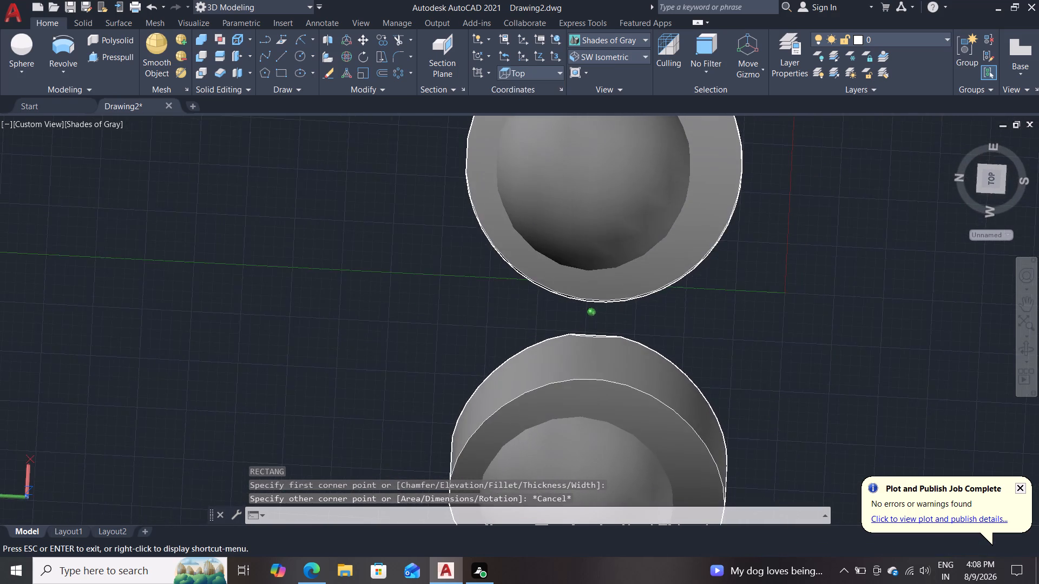
shift+middle_drag(495, 359, 493, 329)
text(rec)
key(Return)
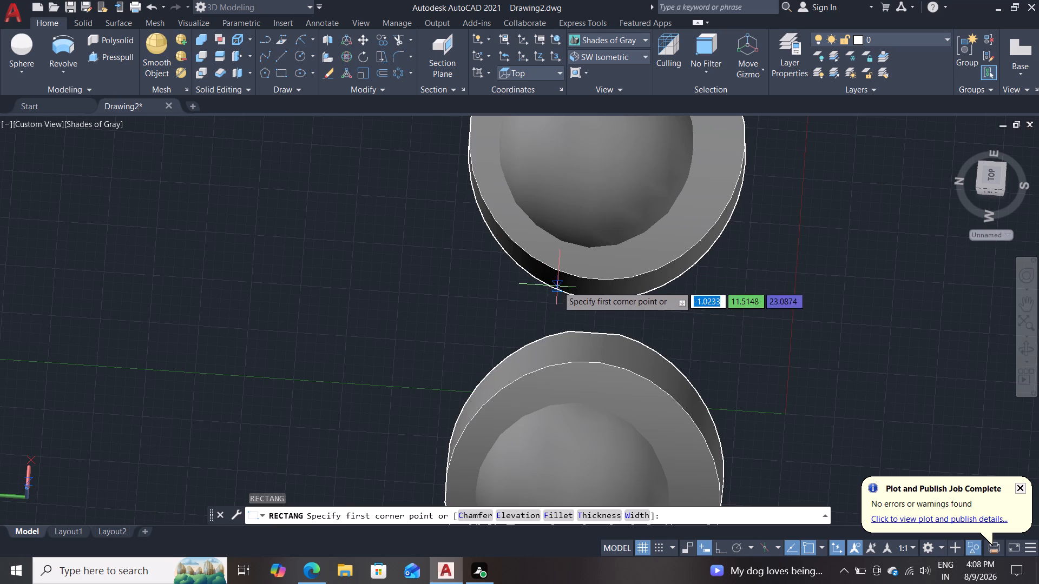
click(551, 290)
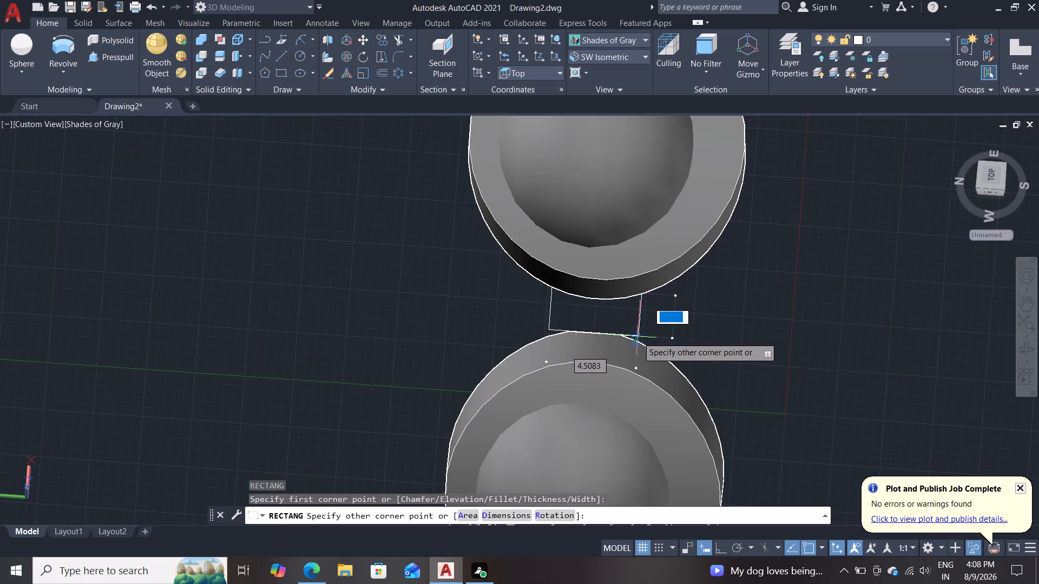
click(636, 338)
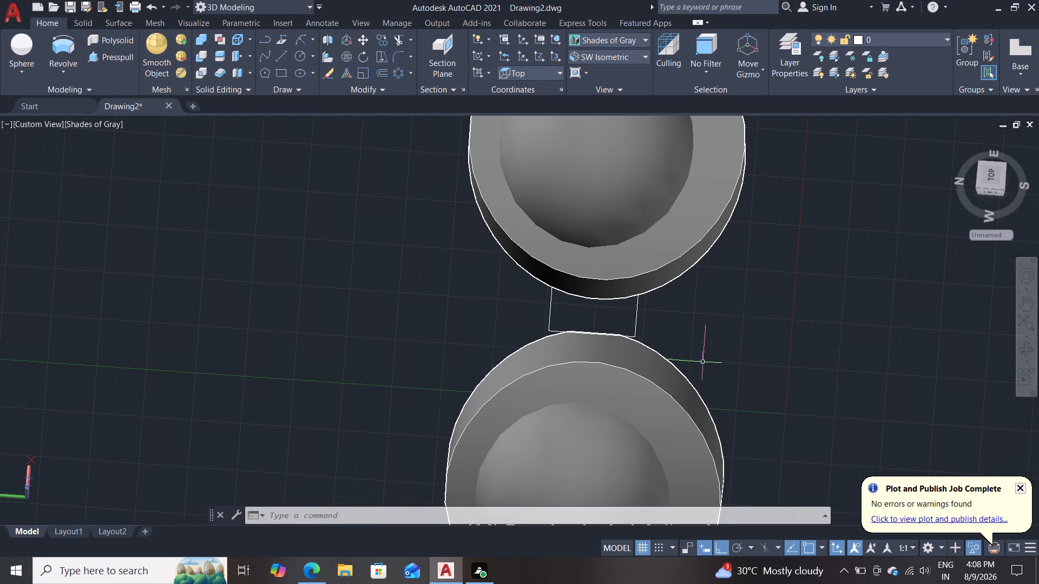
End object isolation to bring back the hidden rings, balls and cage pieces.
scroll(446, 275, down, 2)
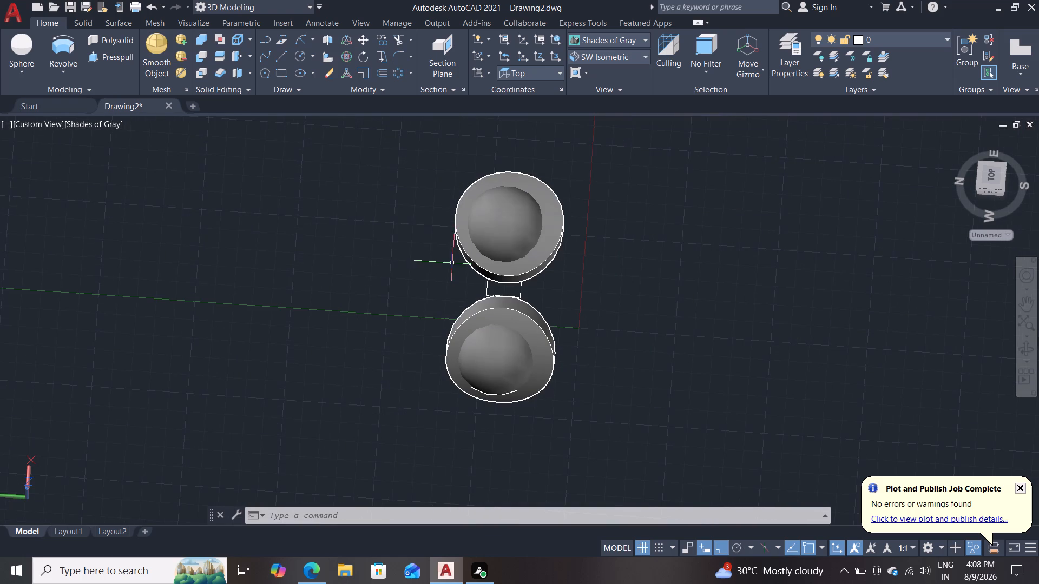
shift+middle_drag(411, 299, 255, 170)
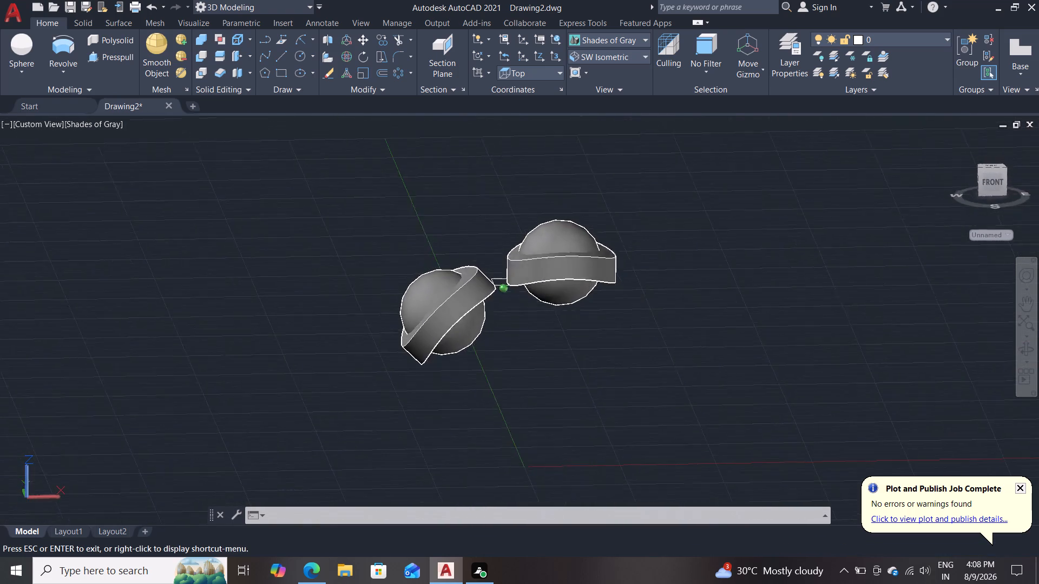
shift+middle_drag(255, 170, 250, 156)
shift+scroll(250, 156, up, 1)
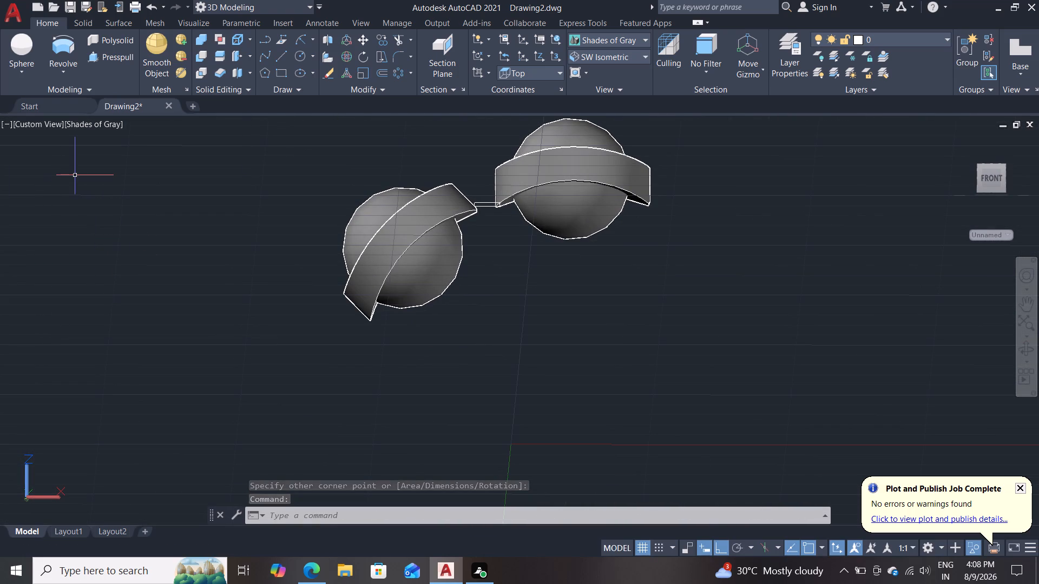
shift+middle_drag(94, 205, 228, 253)
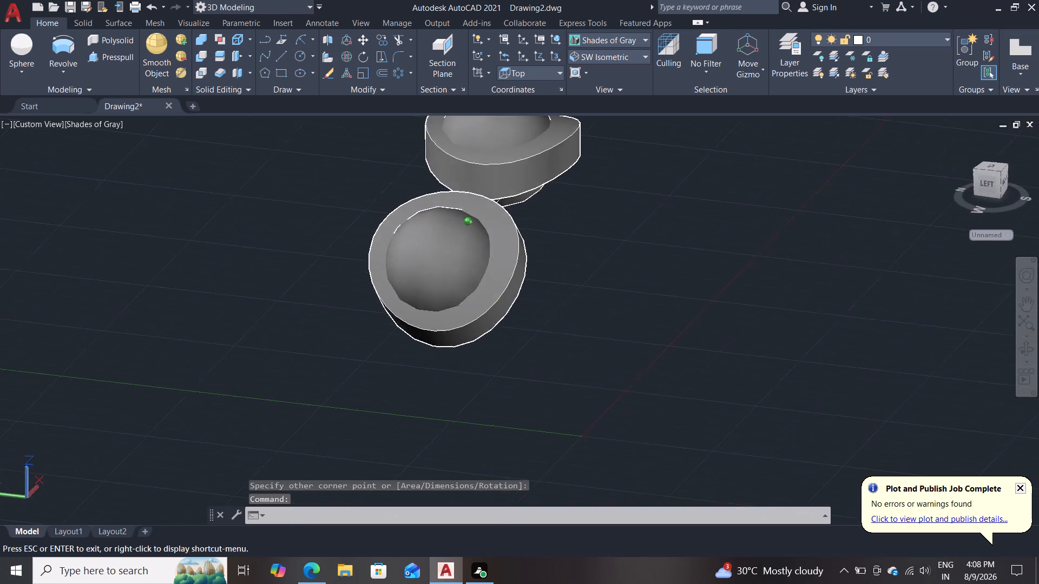
shift+middle_drag(228, 253, 184, 275)
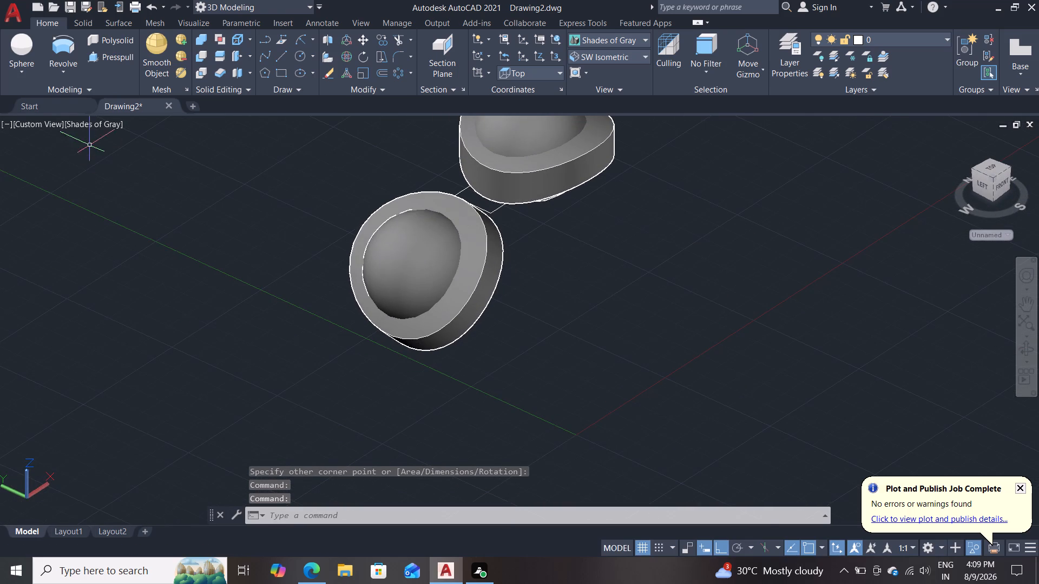
right_click(292, 235)
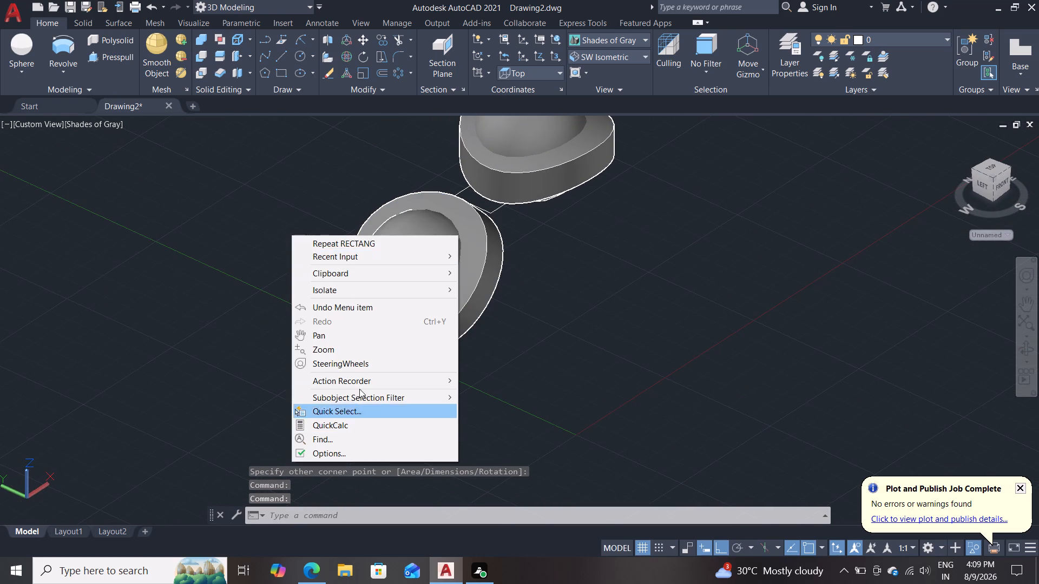
click(376, 283)
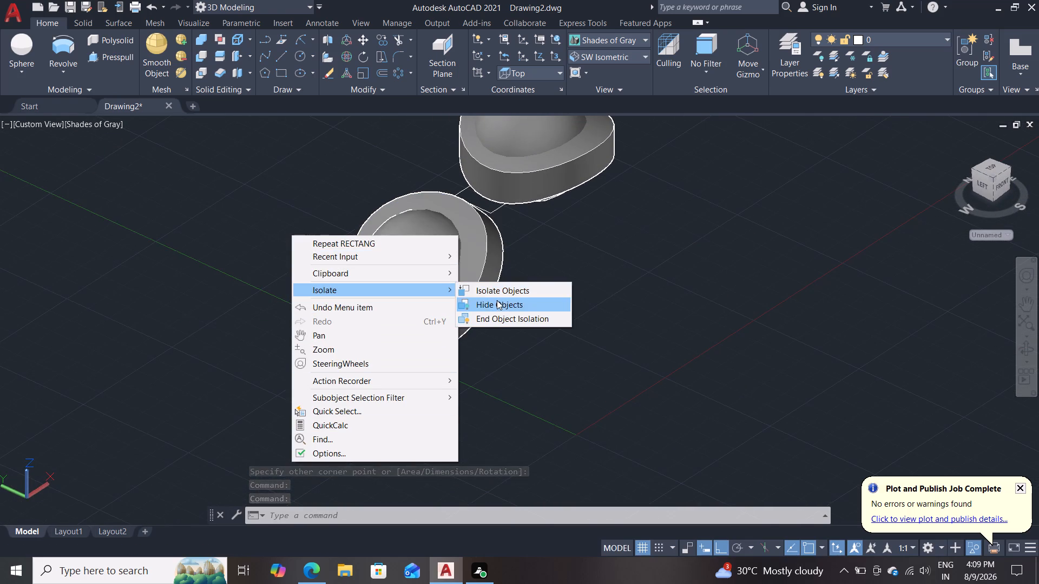
click(496, 316)
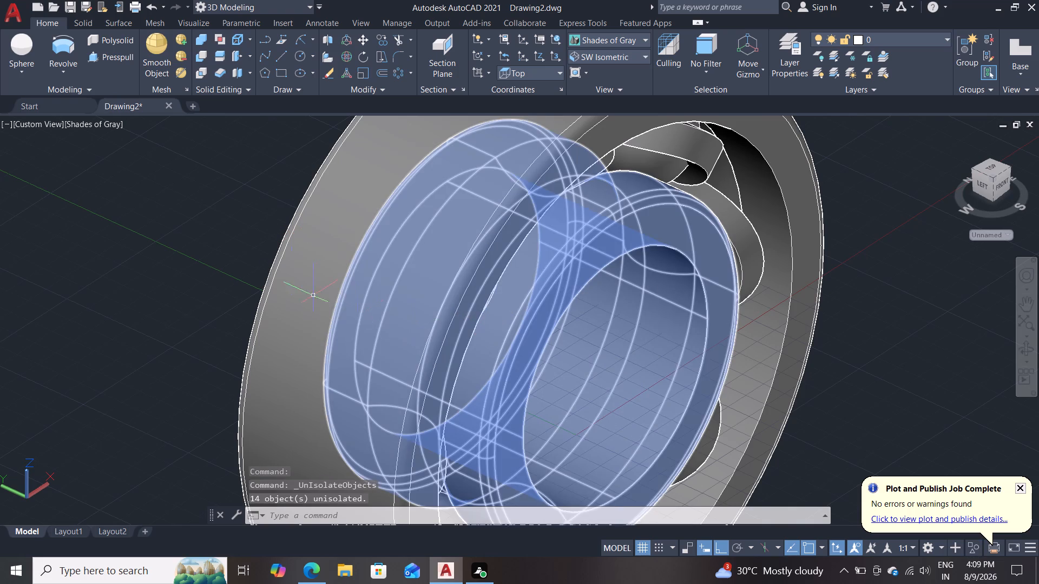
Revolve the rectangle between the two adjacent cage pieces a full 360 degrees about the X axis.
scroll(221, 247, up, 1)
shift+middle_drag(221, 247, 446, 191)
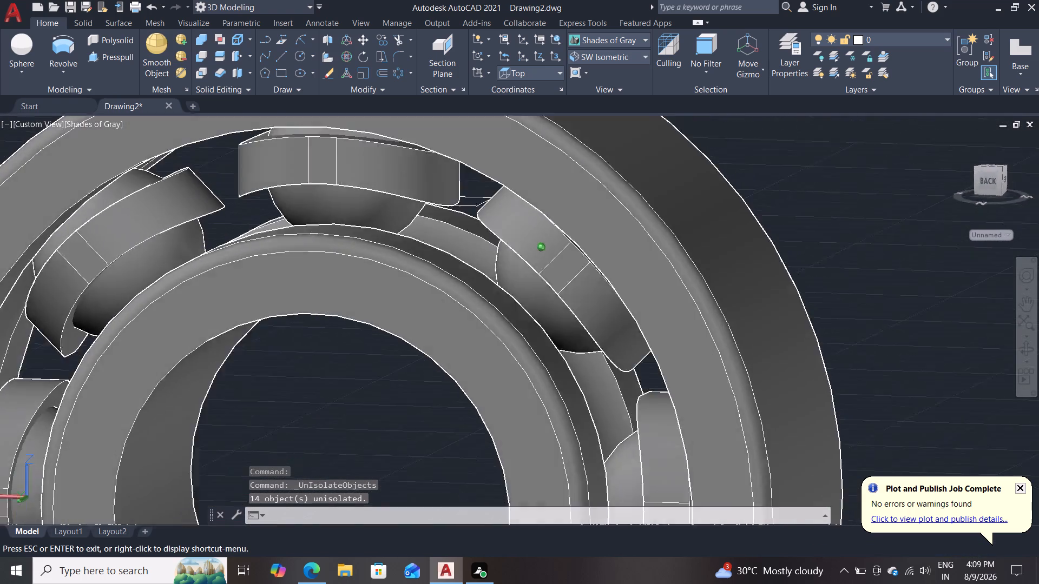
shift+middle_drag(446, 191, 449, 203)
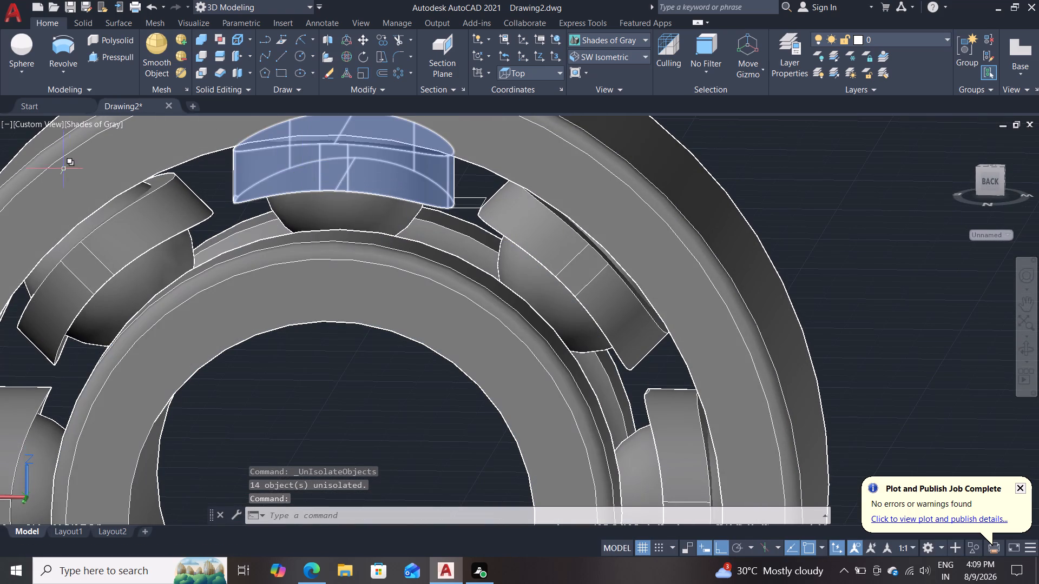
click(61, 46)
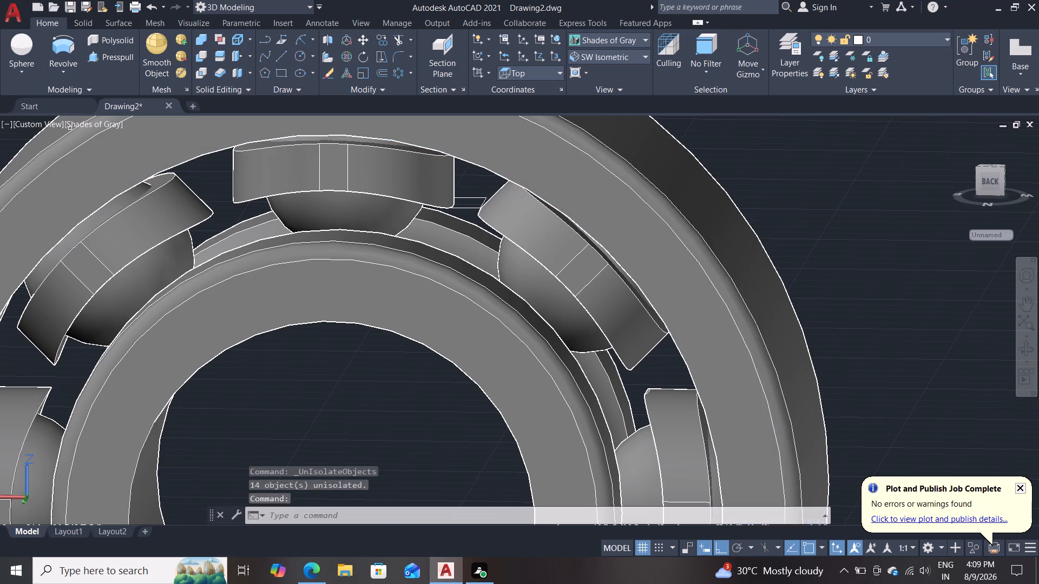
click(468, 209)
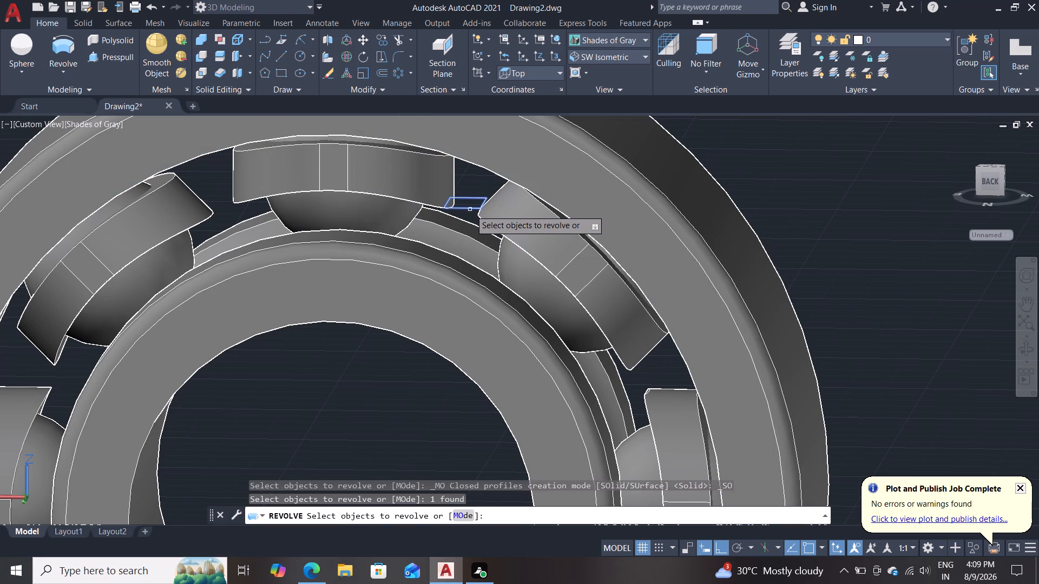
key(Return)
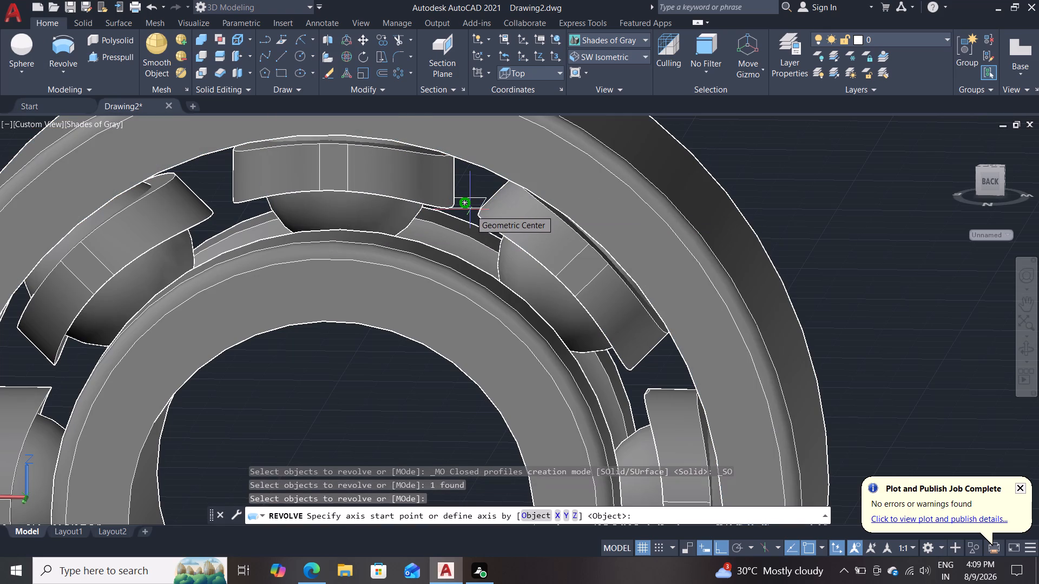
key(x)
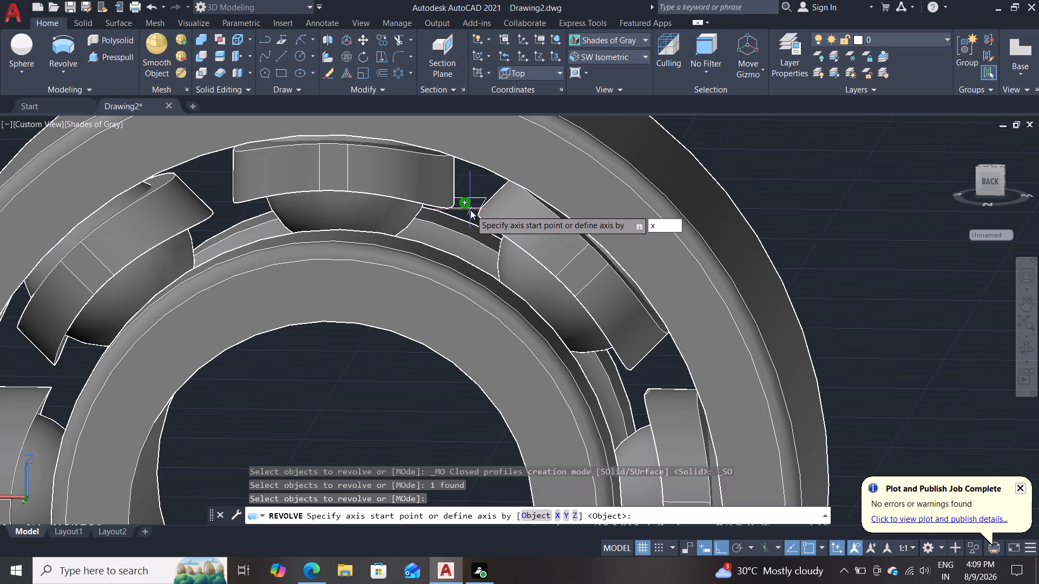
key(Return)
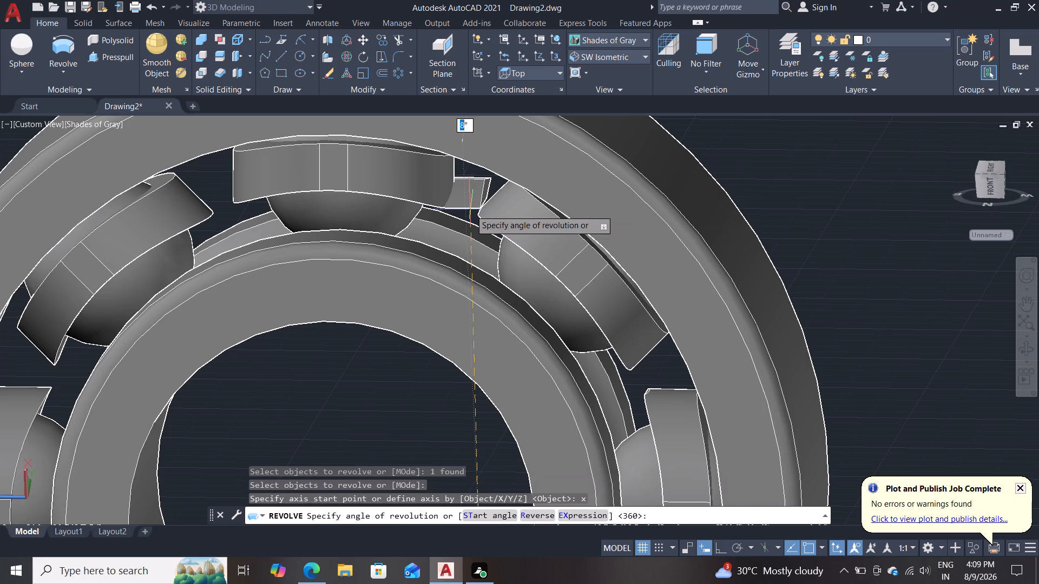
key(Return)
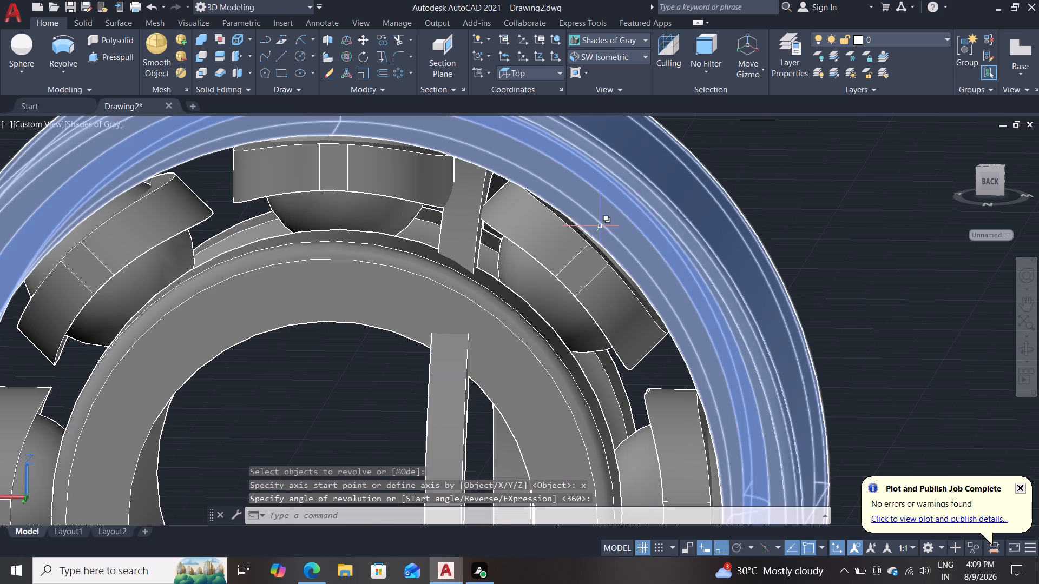
Inspect the revolved ring against the bearing, then undo the revolve and the end of object isolation.
scroll(601, 229, down, 2)
scroll(655, 251, down, 2)
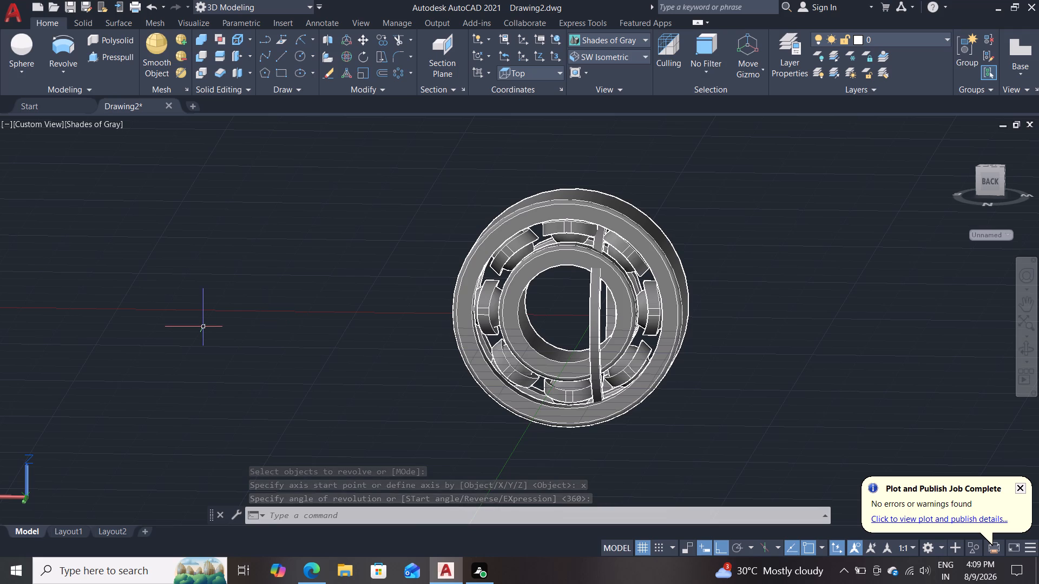
shift+middle_drag(207, 328, 582, 303)
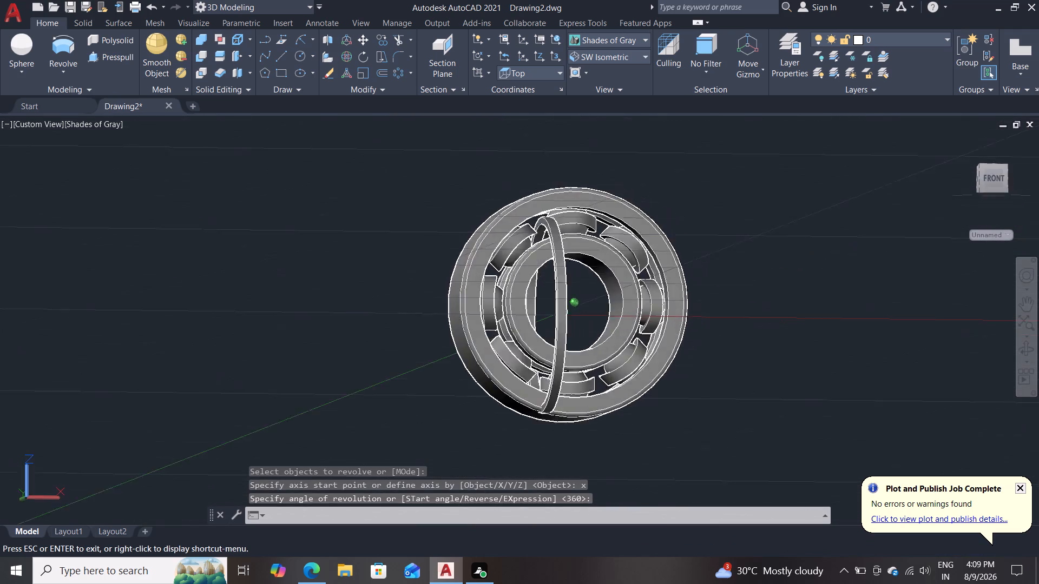
shift+middle_drag(582, 303, 554, 310)
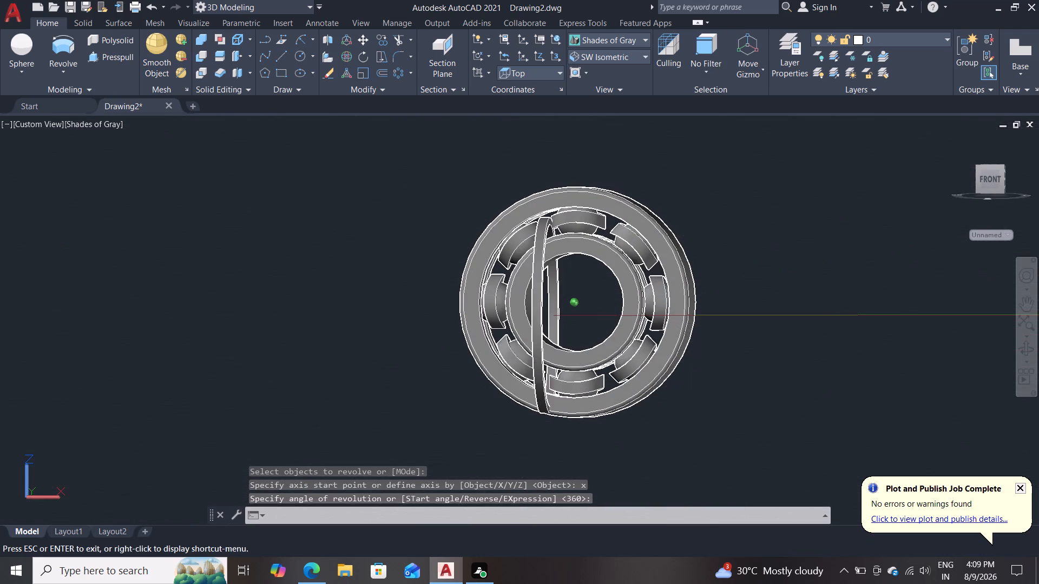
shift+middle_drag(554, 310, 556, 310)
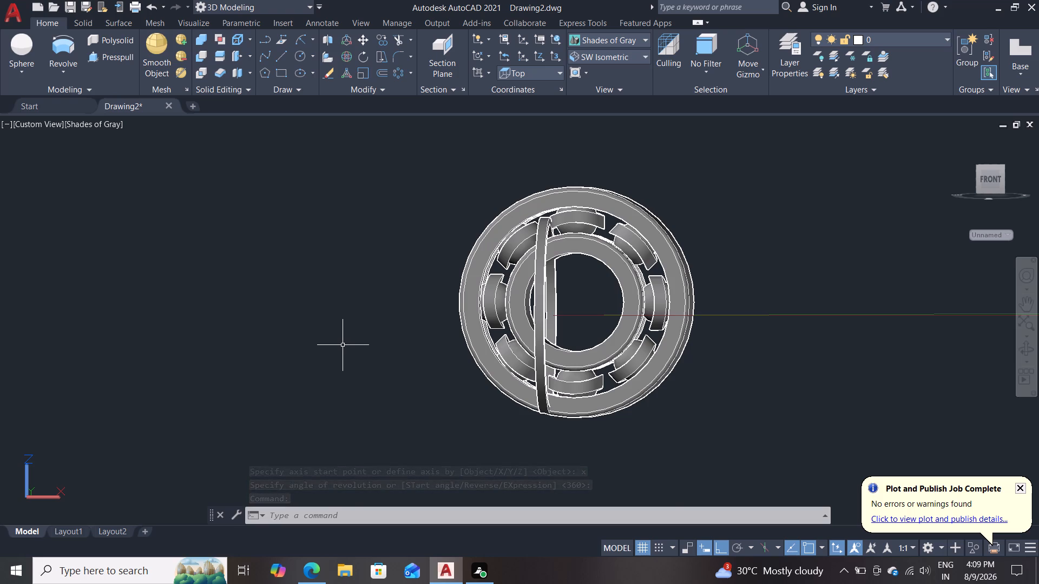
key(ctrl+z)
key(ctrl+z)
key(ctrl+z)
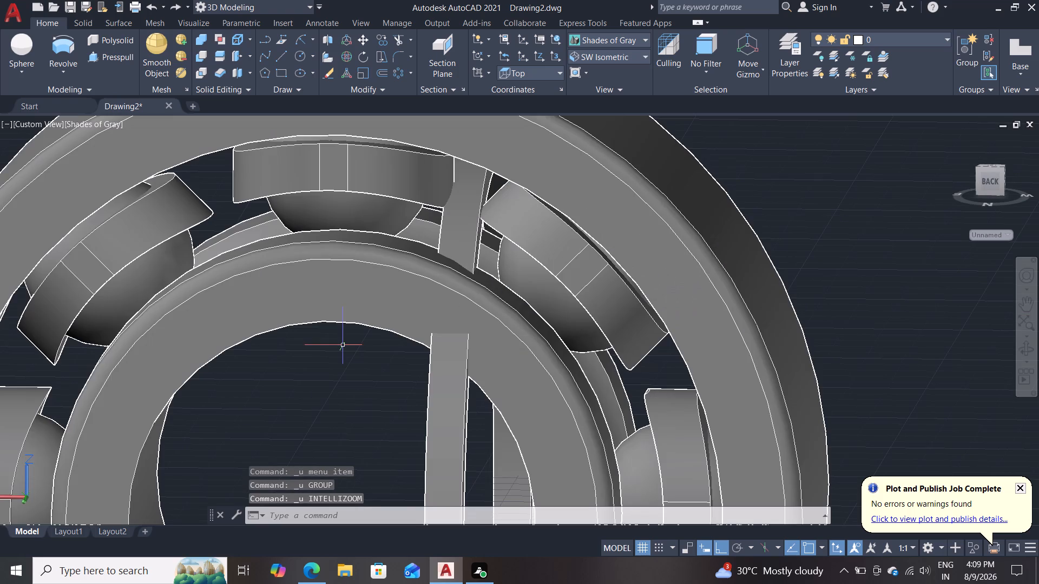
key(ctrl+z)
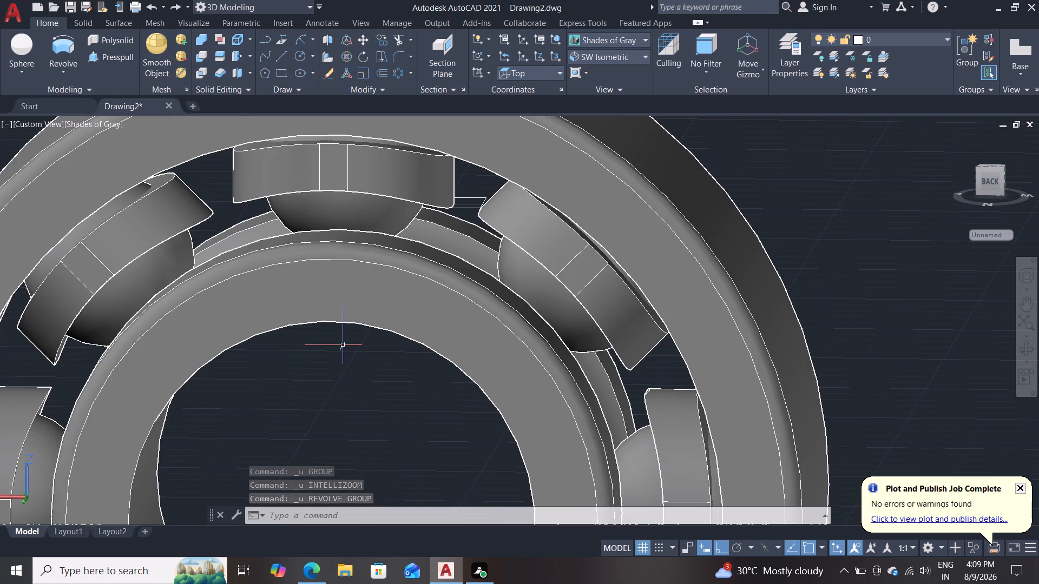
key(ctrl+z)
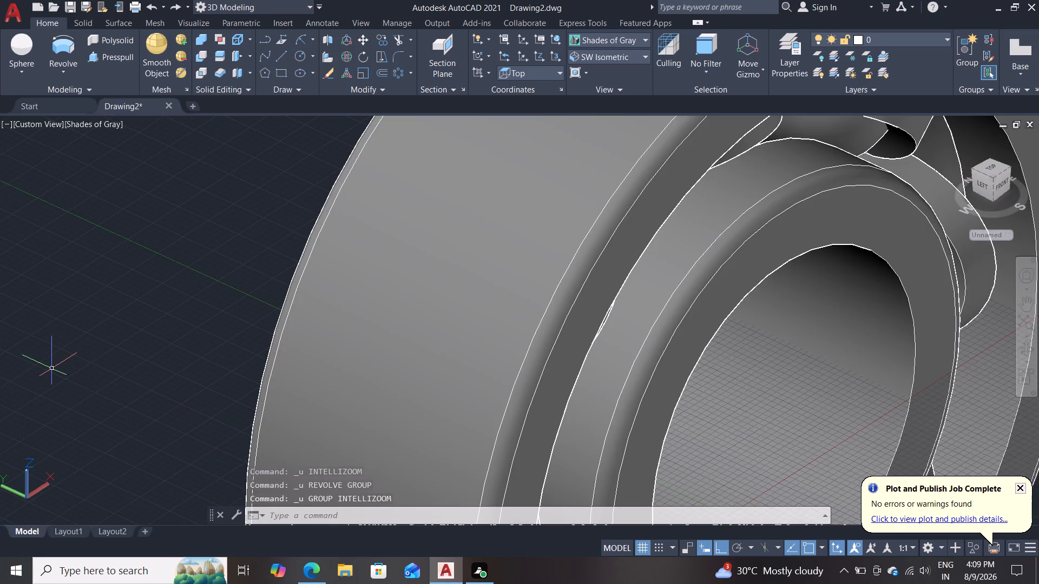
key(ctrl+z)
key(ctrl+z)
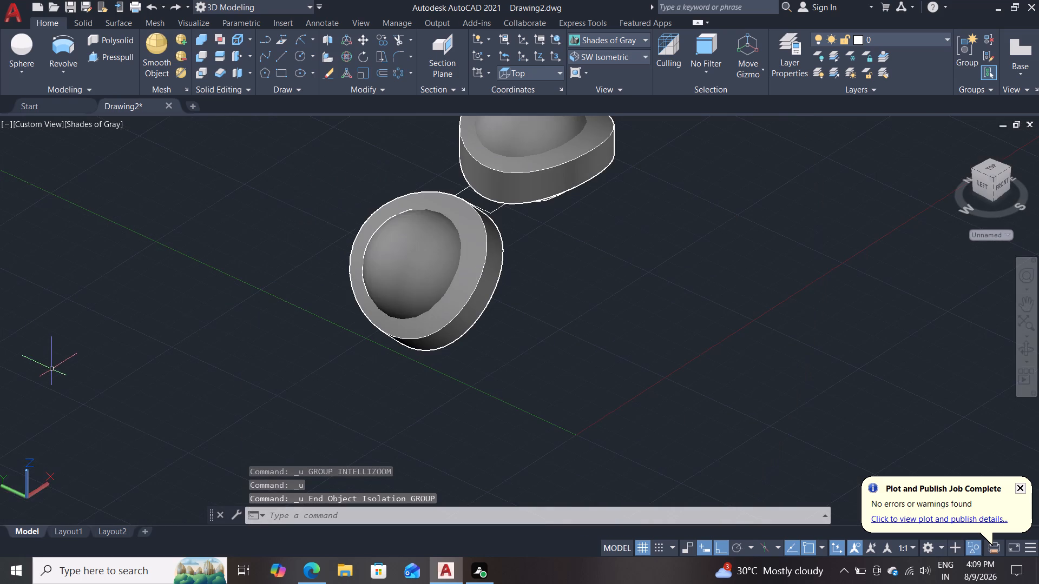
Delete the rectangle bridging the gap between the two isolated cage pieces.
middle_drag(194, 231, 197, 352)
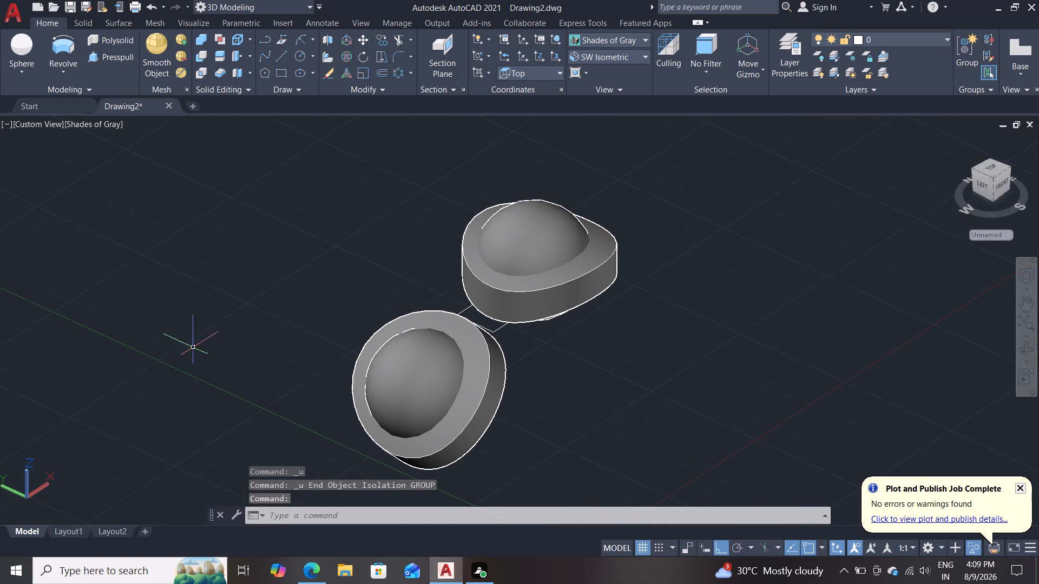
shift+middle_drag(242, 285, 297, 344)
shift+scroll(242, 285, up, 1)
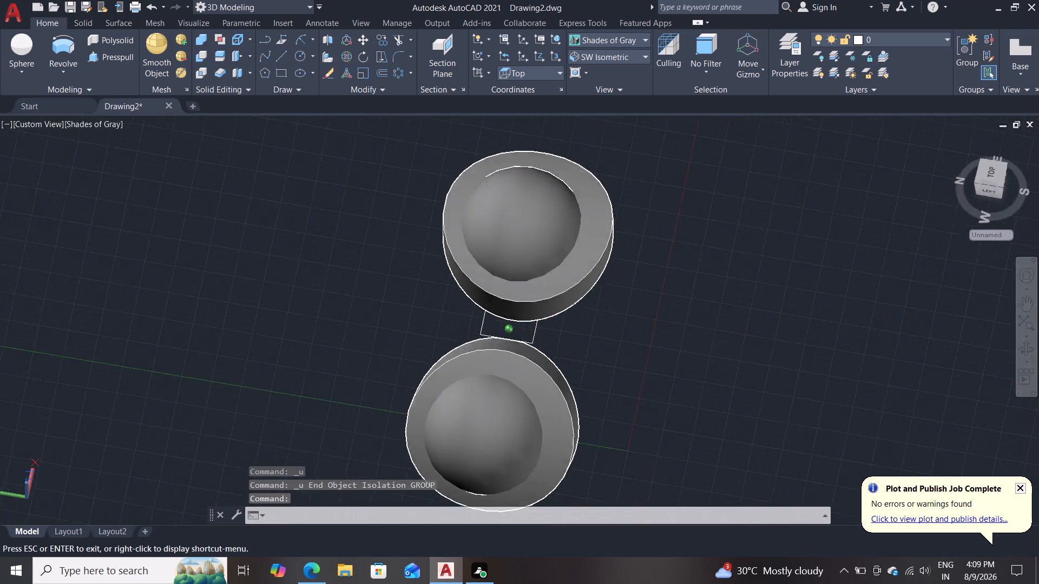
shift+middle_drag(297, 344, 307, 366)
shift+scroll(307, 366, up, 1)
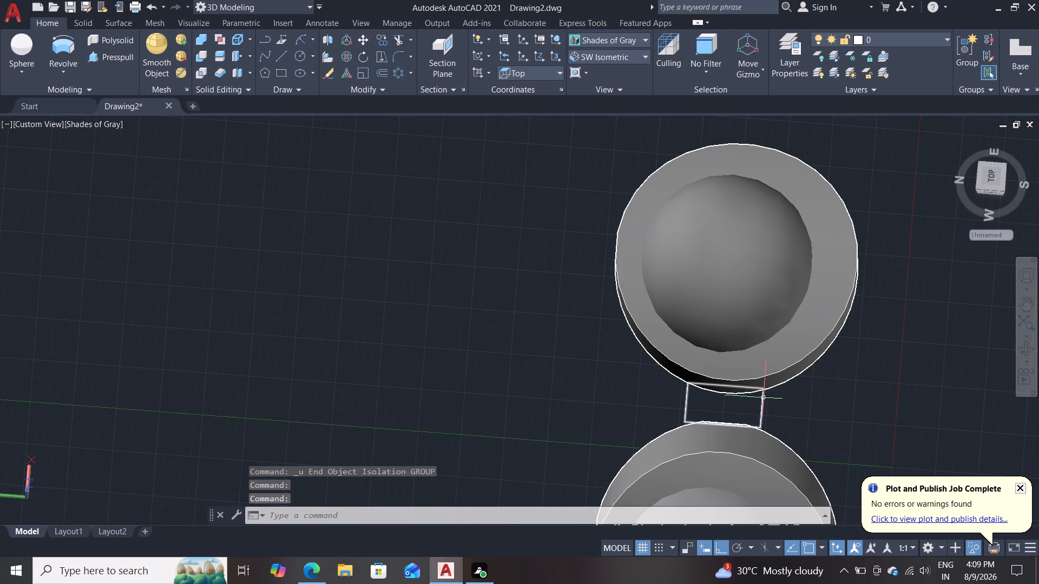
click(761, 403)
key(Delete)
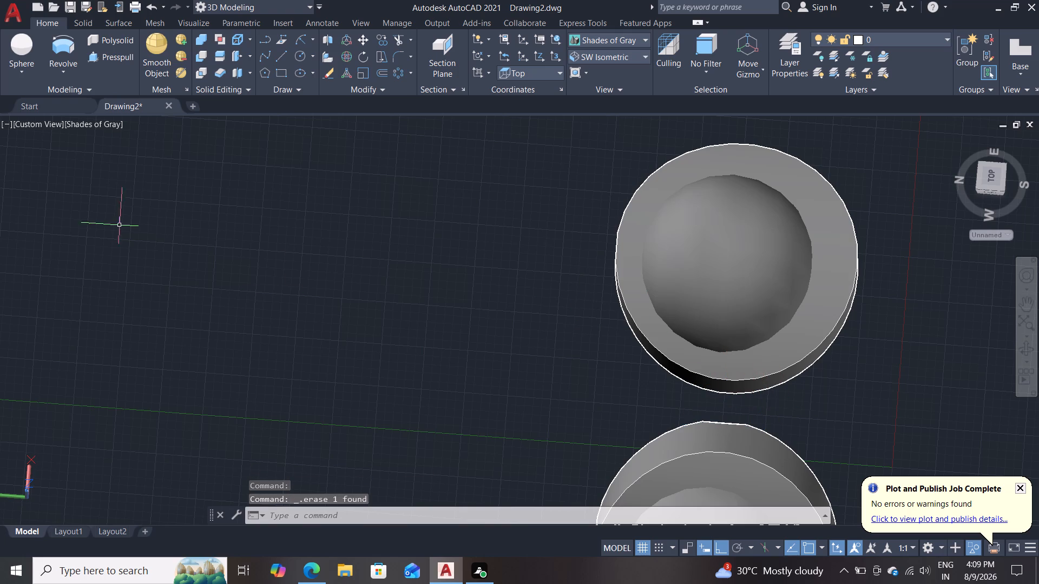
Switch to the Left view and draw a tiny rectangle in the empty space well away from the cage pieces.
click(47, 120)
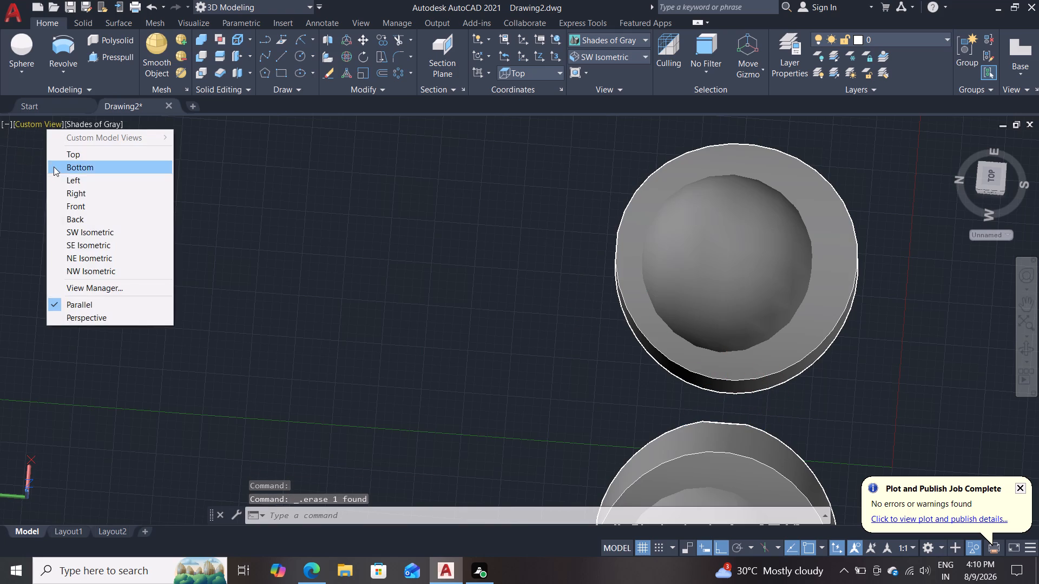
click(62, 181)
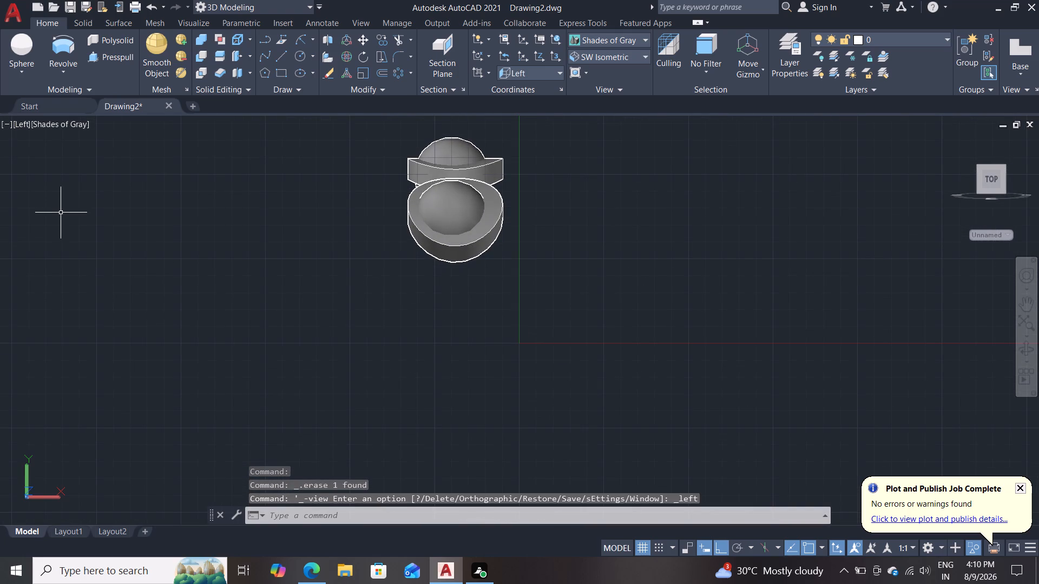
key(r)
key(e)
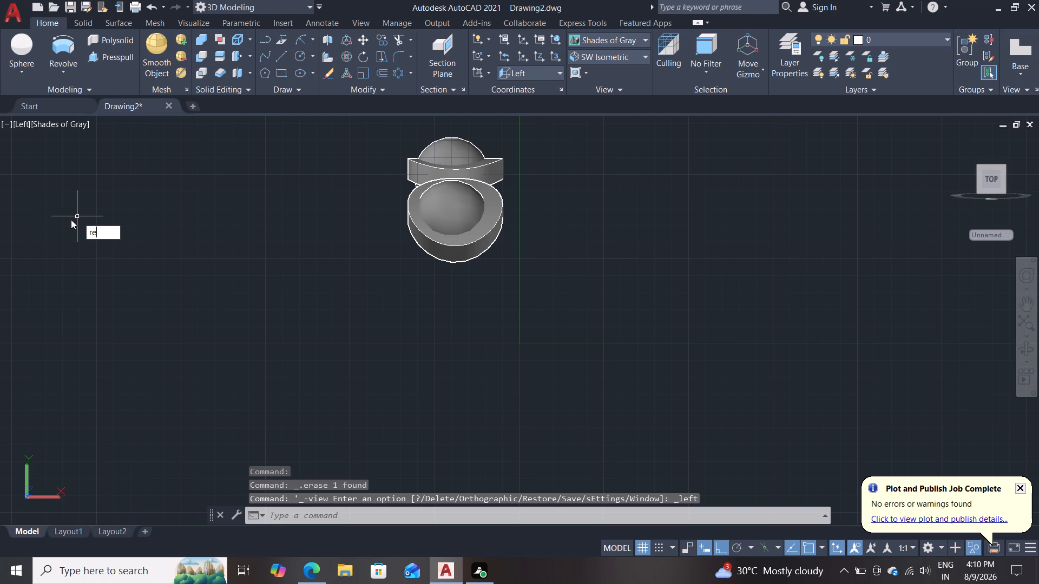
key(c)
key(Return)
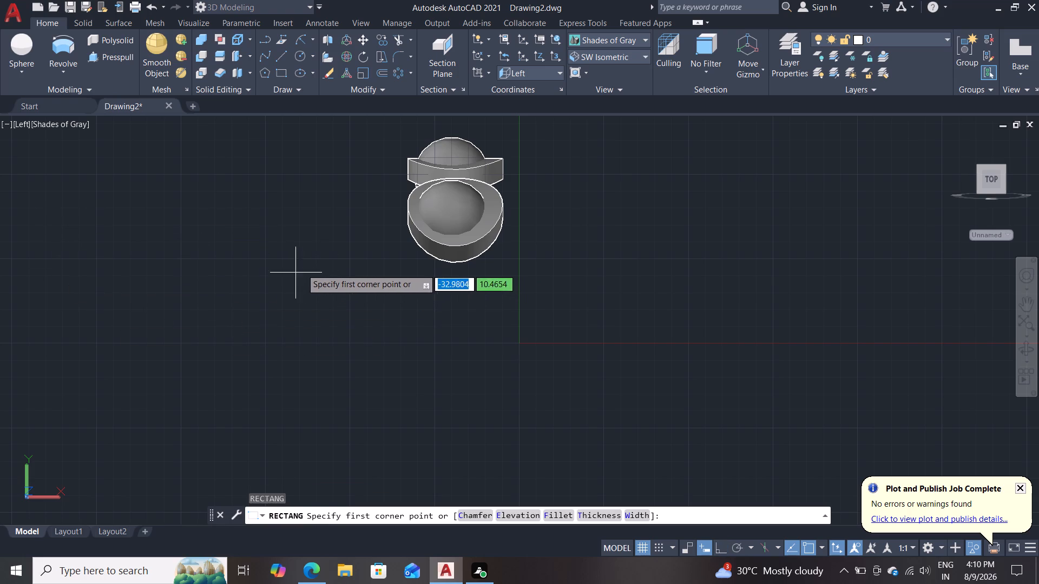
click(65, 130)
click(67, 129)
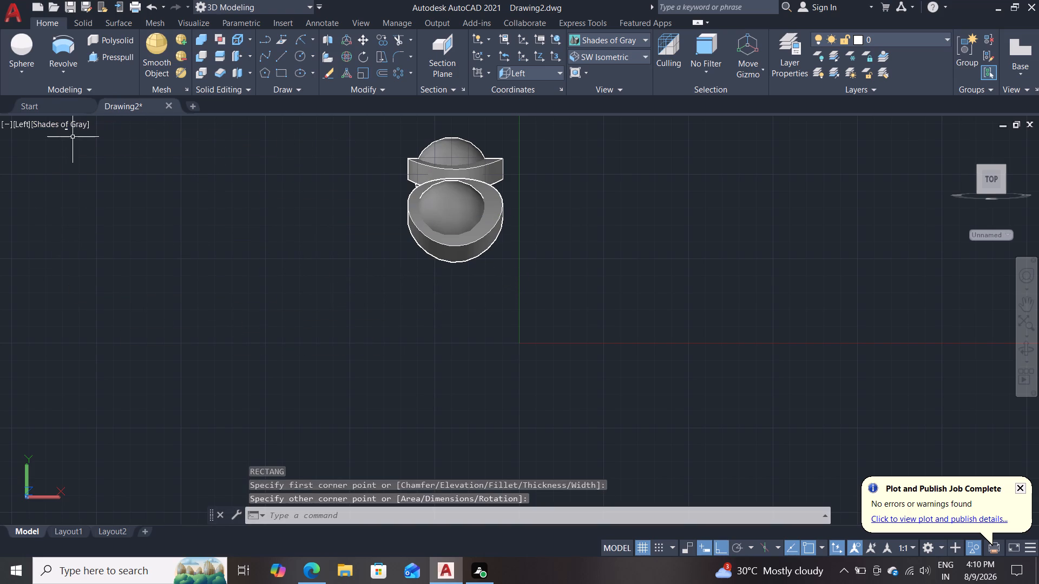
key(Escape)
key(Escape)
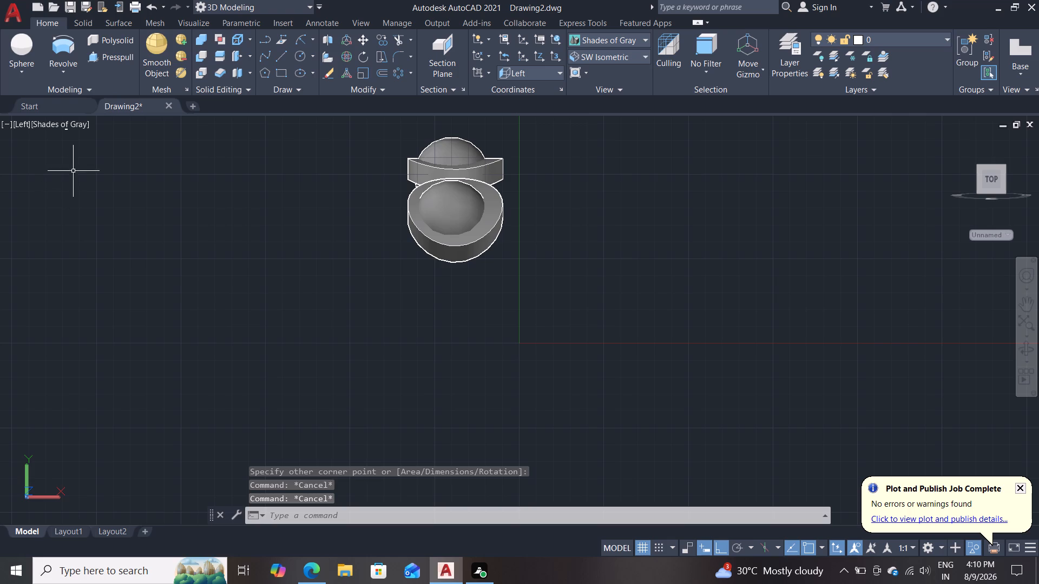
Try to select the tiny stray rectangle lying away from the cage pieces.
double_click(66, 129)
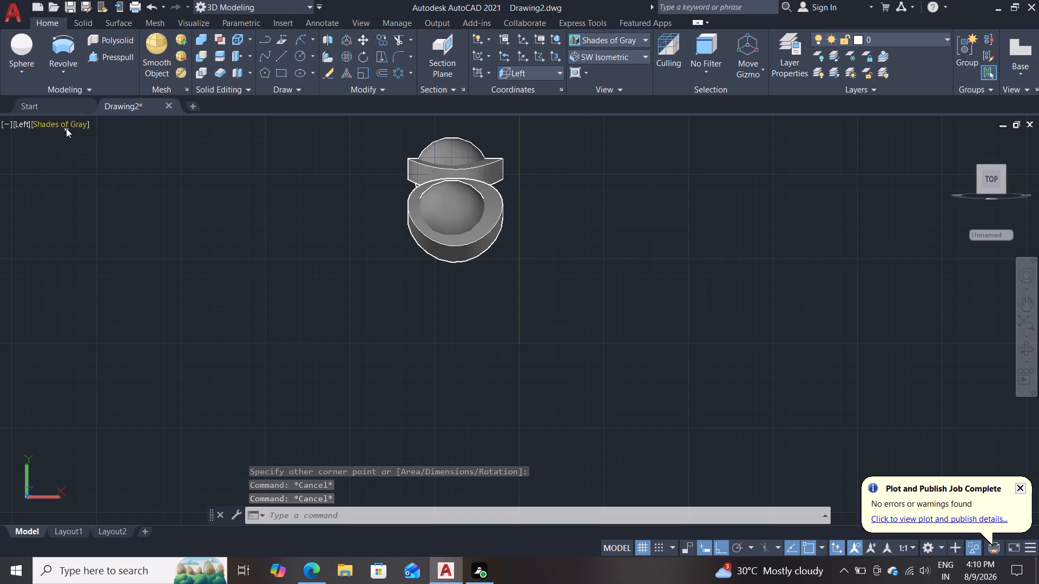
click(66, 128)
click(40, 199)
drag(135, 172, 113, 134)
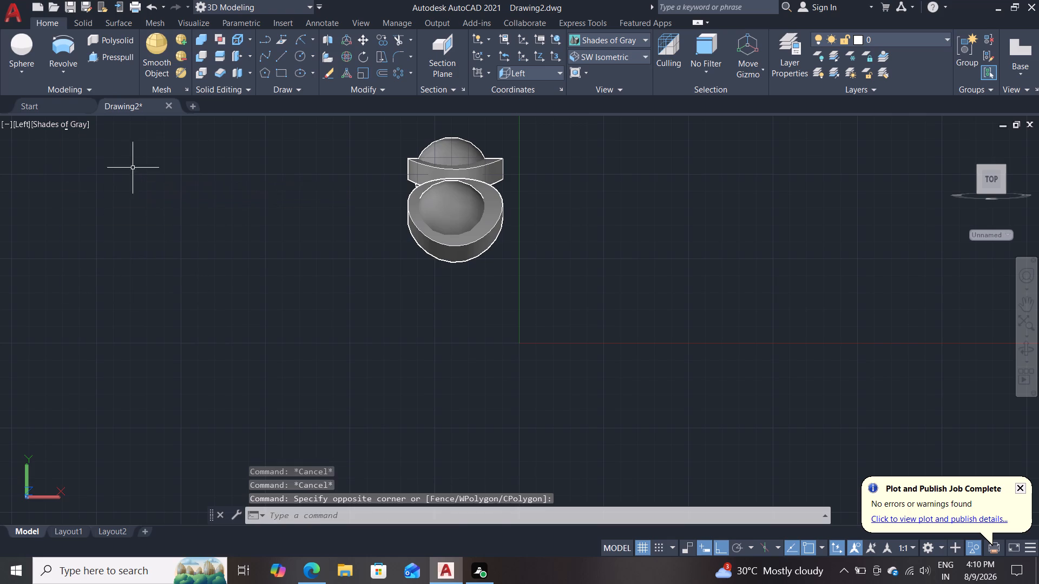
click(107, 132)
drag(127, 171, 82, 155)
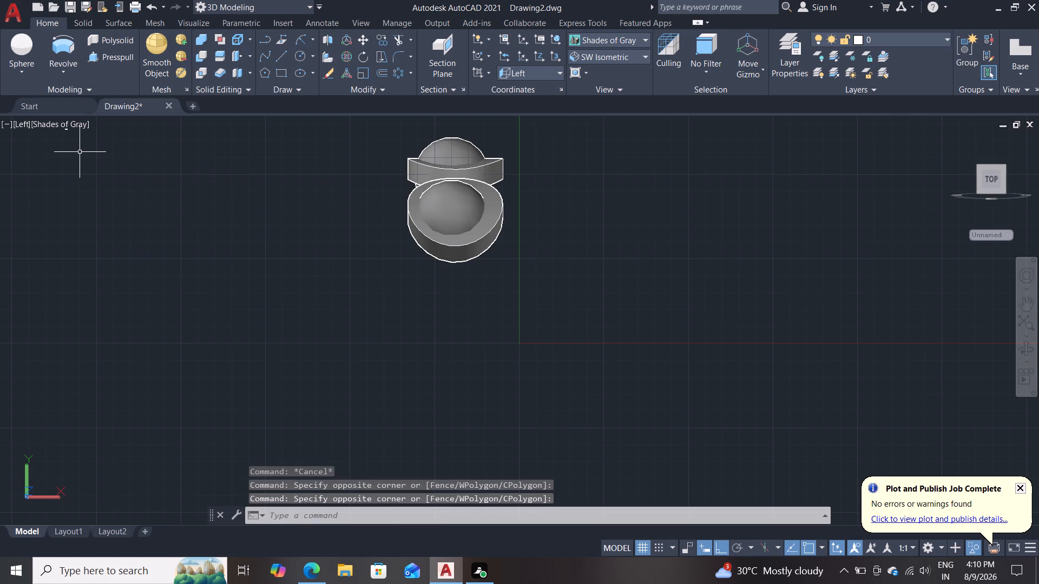
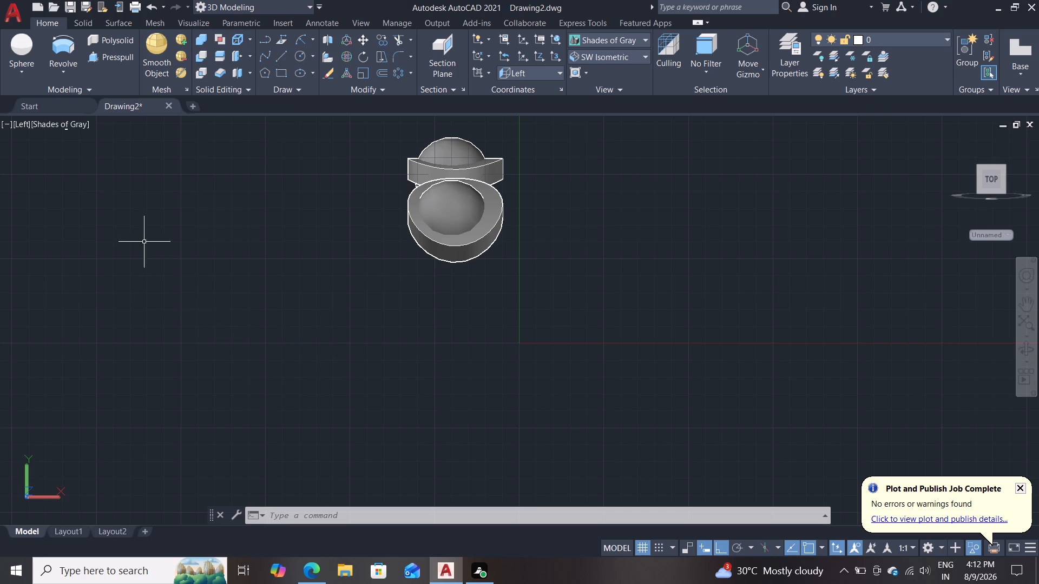
Switch the model's visual style to 2D Wireframe.
click(52, 129)
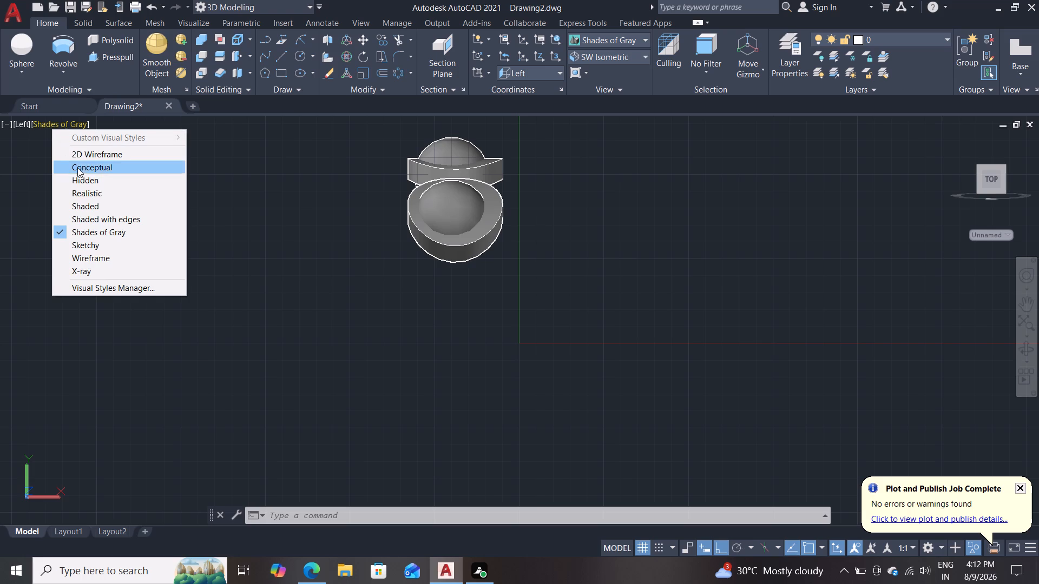
click(102, 160)
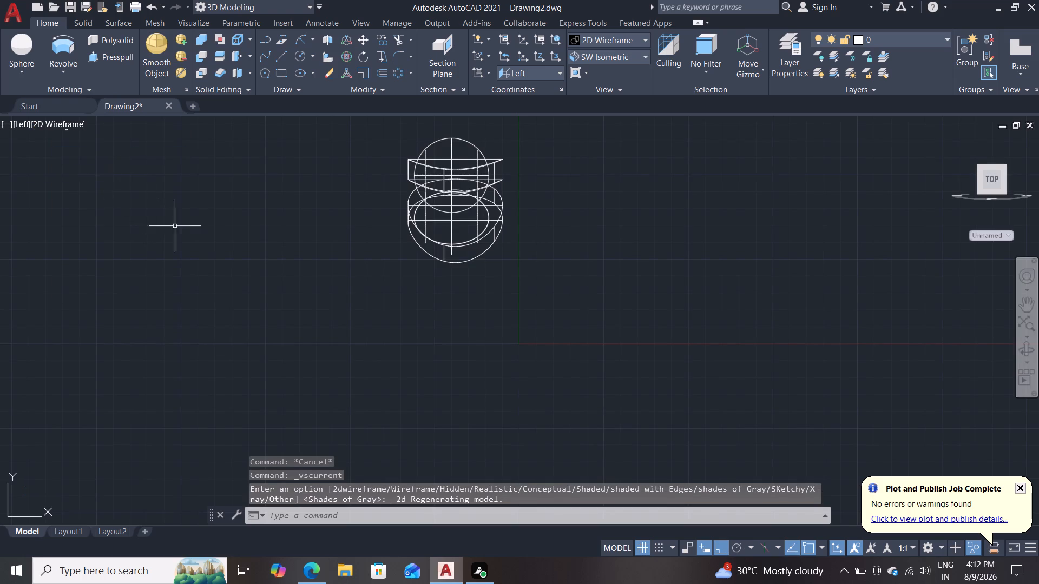
Draw a rectangle about 1.7 by 1.3 units over the middle of the upper ball and its surrounding collar.
scroll(528, 239, up, 2)
middle_drag(553, 208, 596, 376)
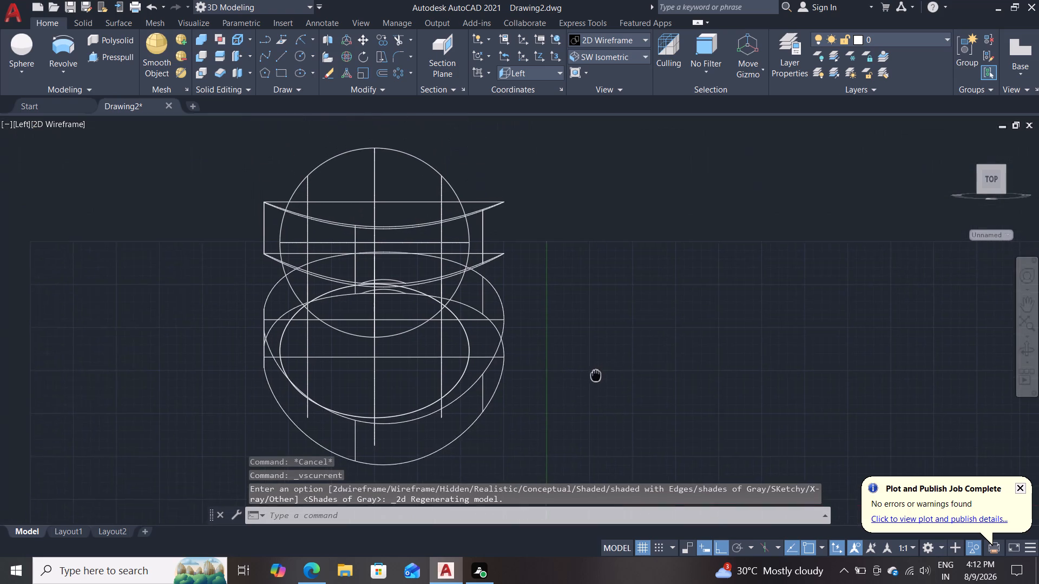
middle_drag(596, 376, 598, 379)
scroll(588, 322, up, 2)
middle_drag(571, 296, 878, 339)
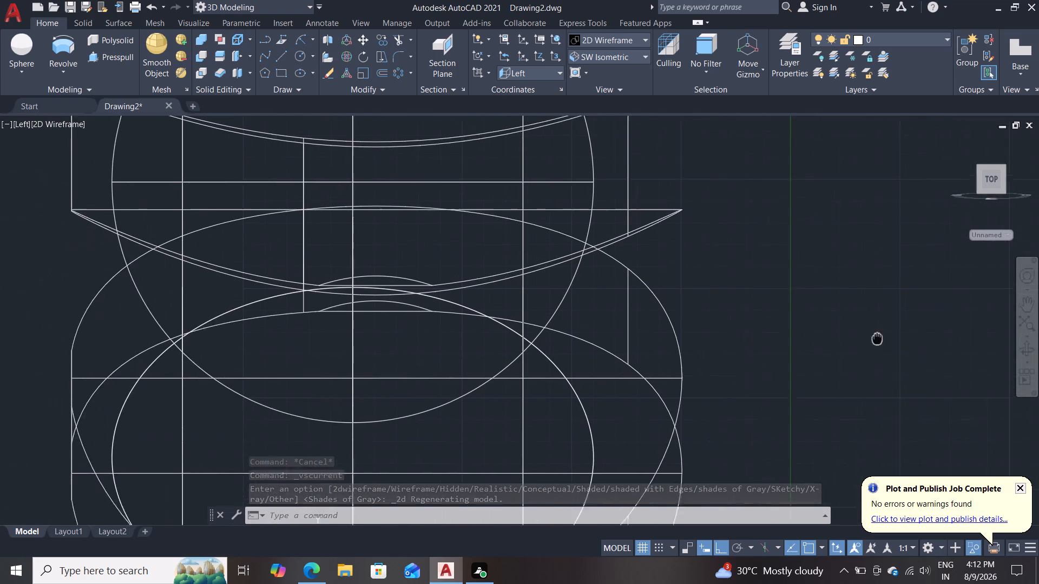
middle_drag(878, 339, 904, 349)
middle_drag(932, 349, 941, 347)
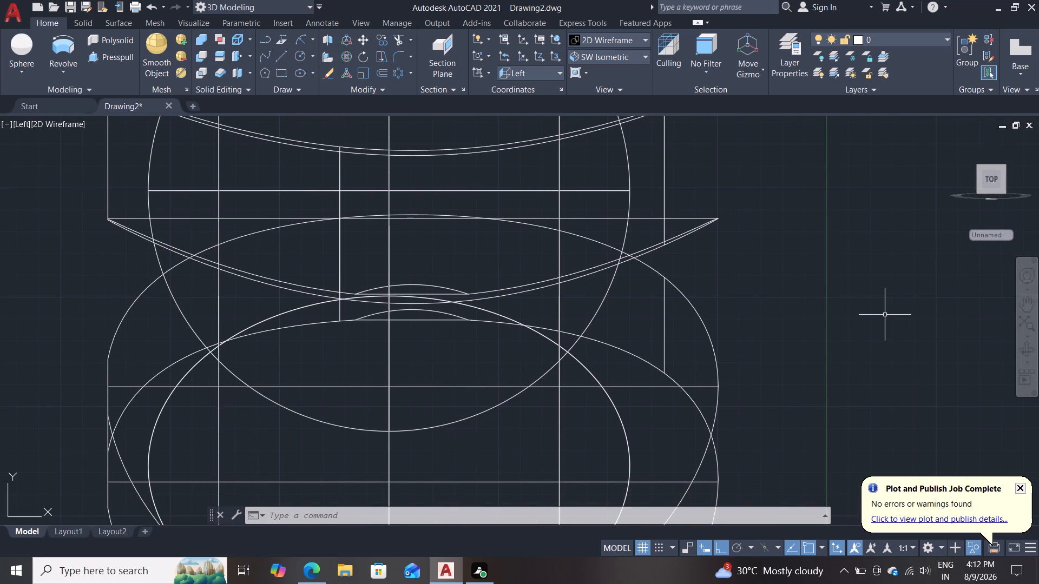
text(rec)
key(Return)
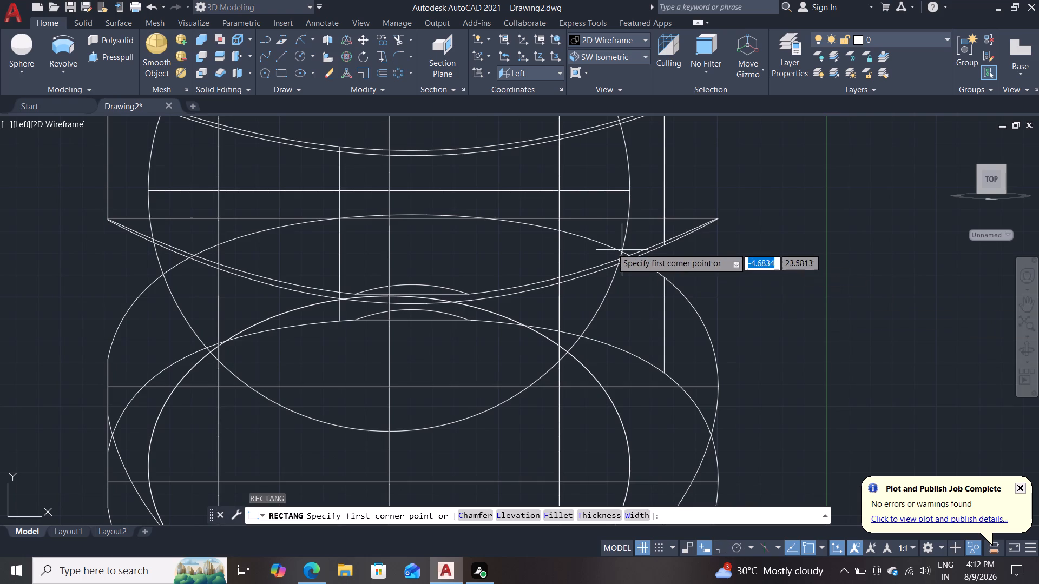
click(352, 178)
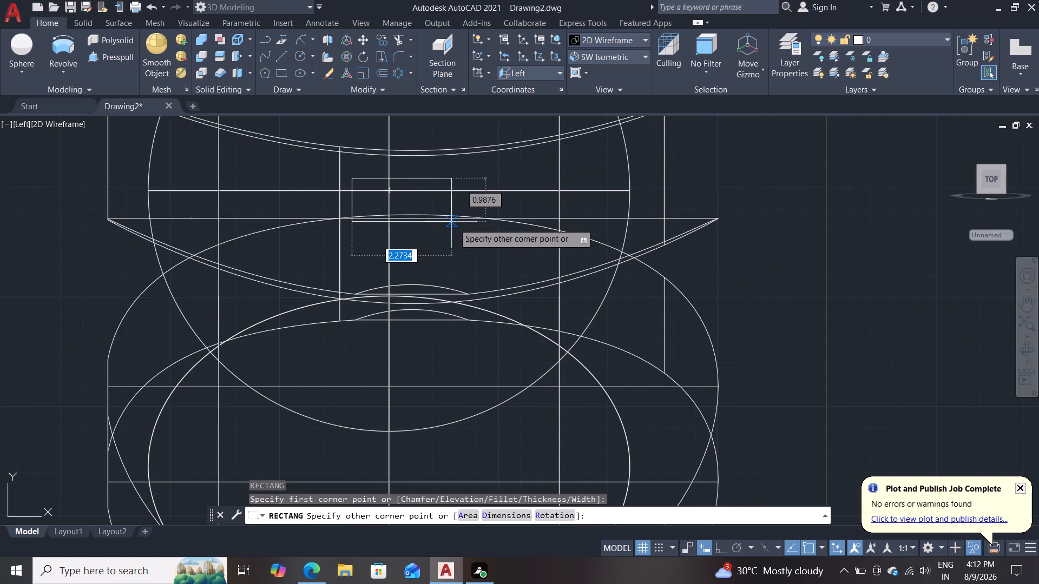
click(427, 235)
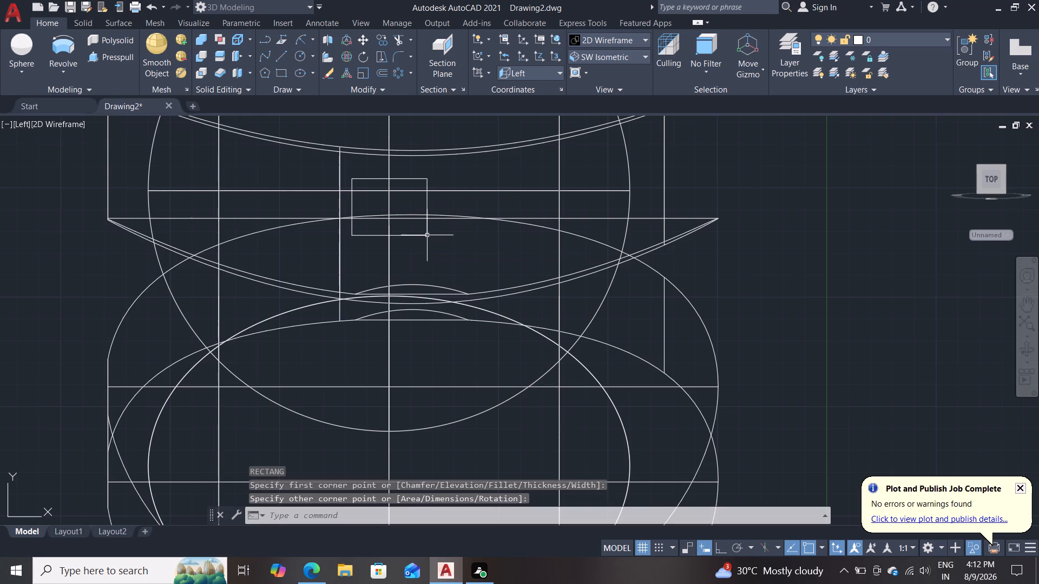
Check the rectangle and the two isolated ball-and-collar pairs from an angle in Shades of Gray, ending in 2D Wireframe.
scroll(744, 234, down, 1)
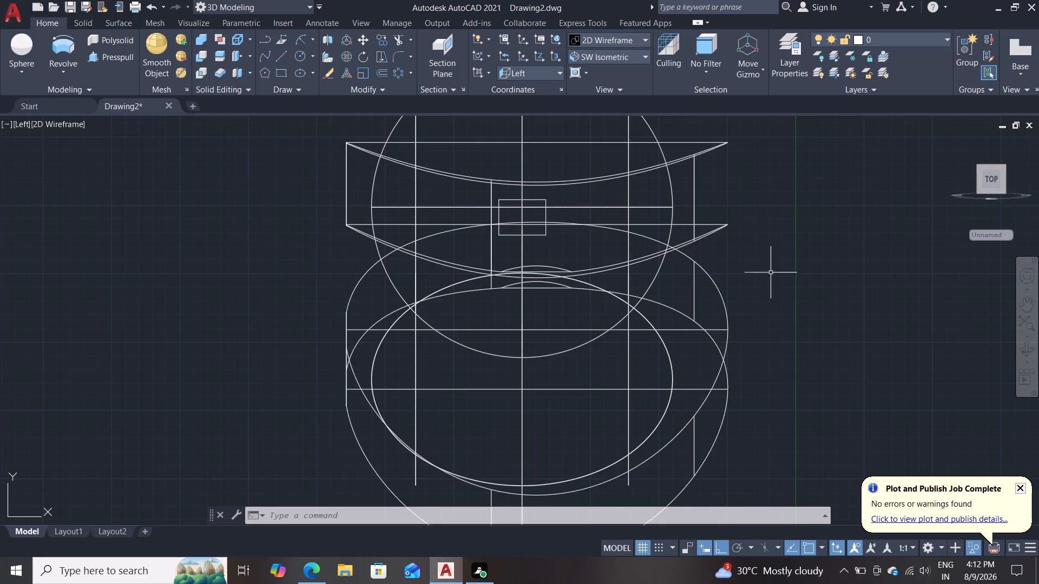
shift+middle_drag(794, 300, 675, 328)
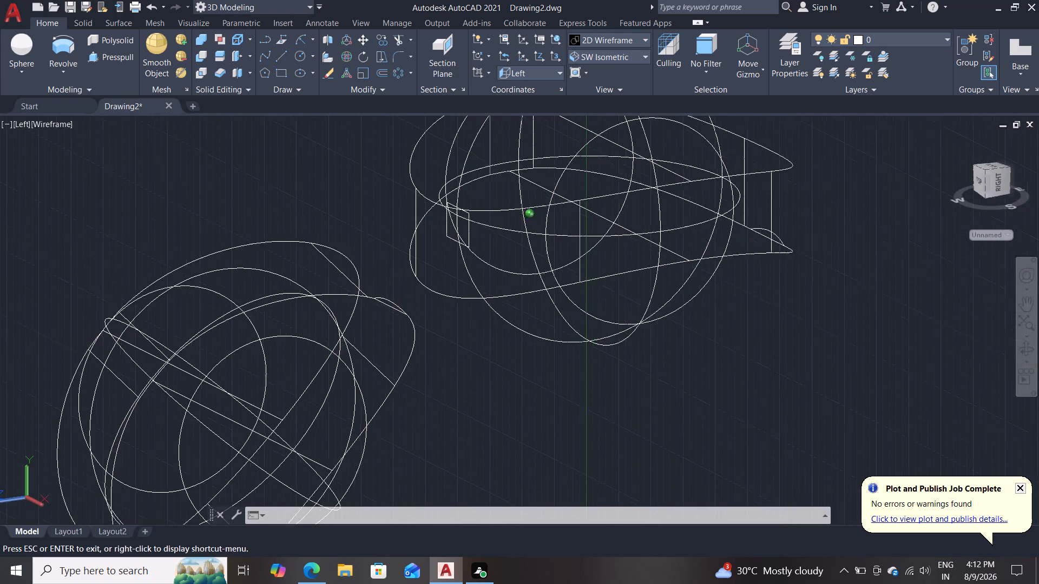
shift+middle_drag(675, 328, 678, 335)
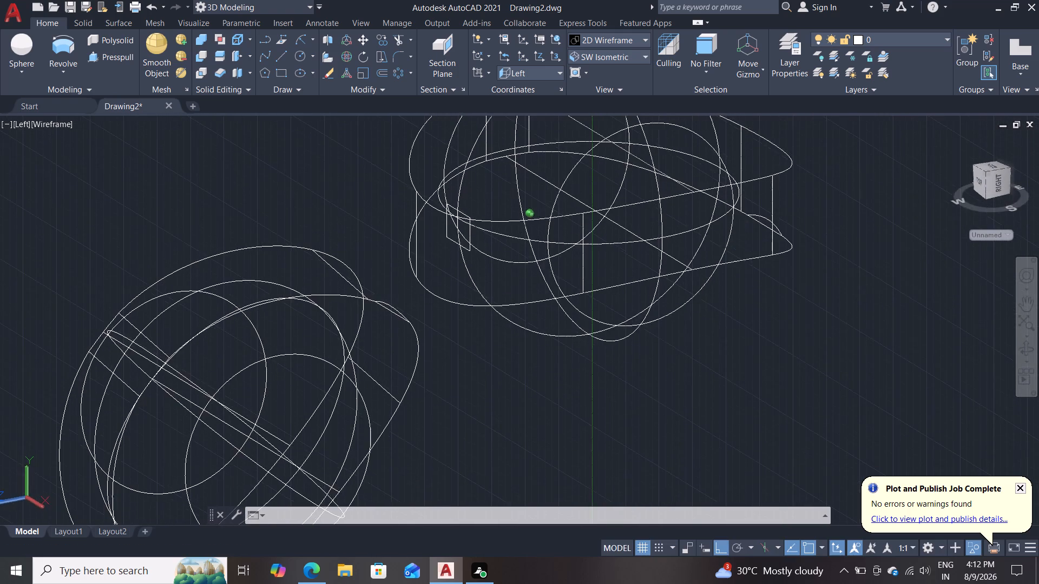
scroll(678, 335, down, 1)
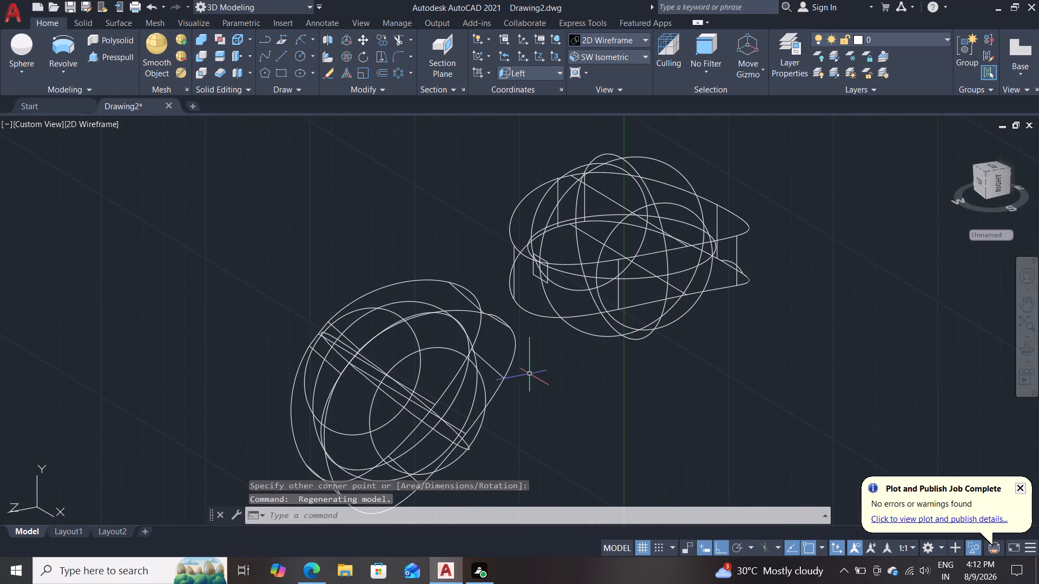
click(82, 121)
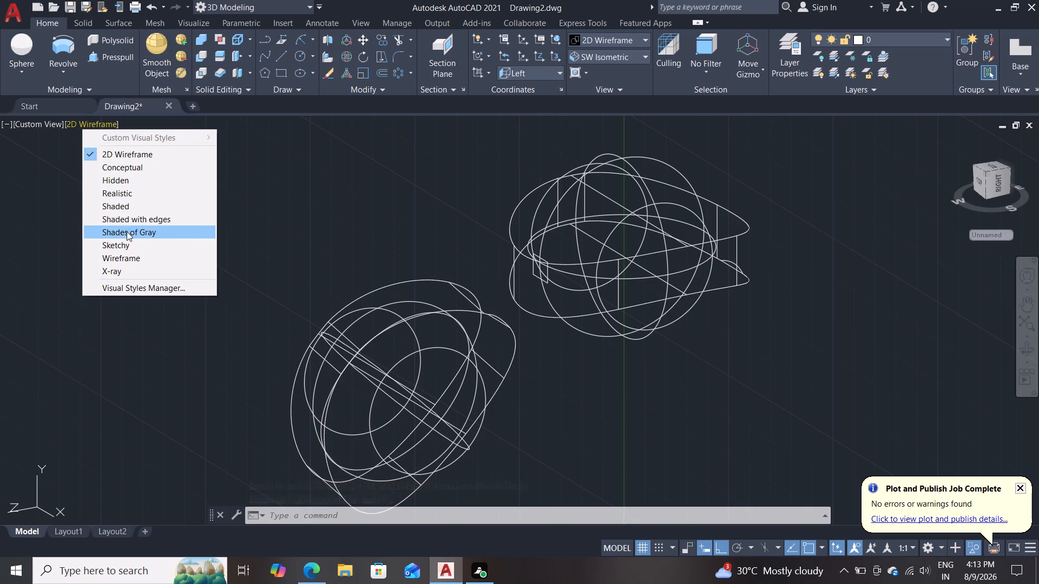
click(127, 231)
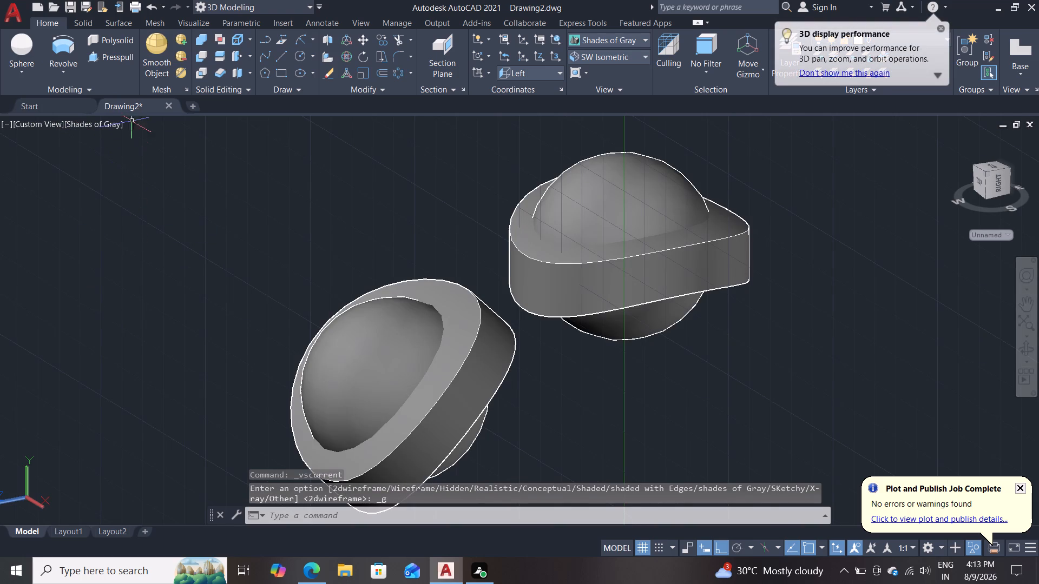
click(109, 122)
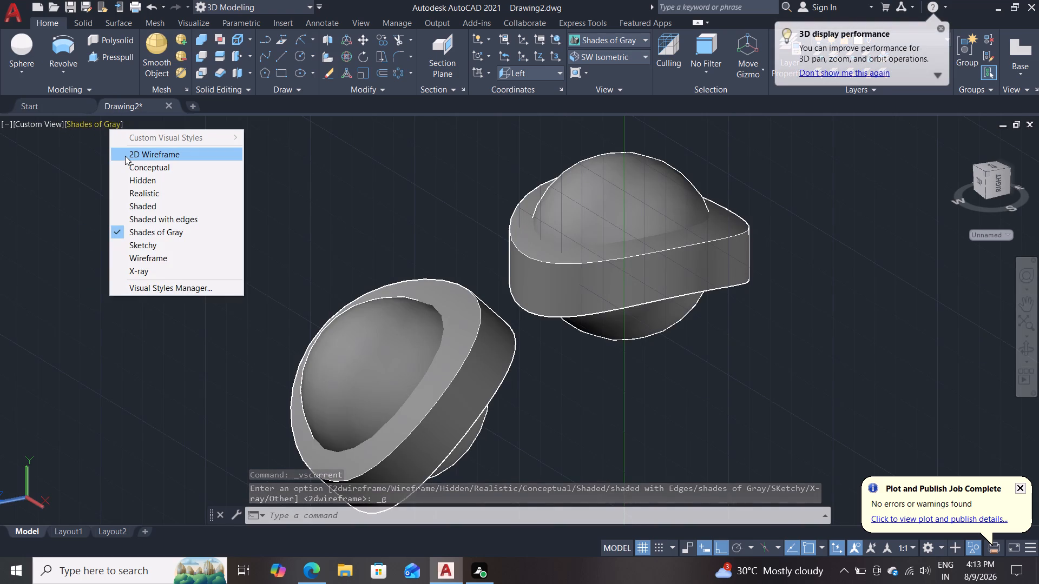
click(125, 156)
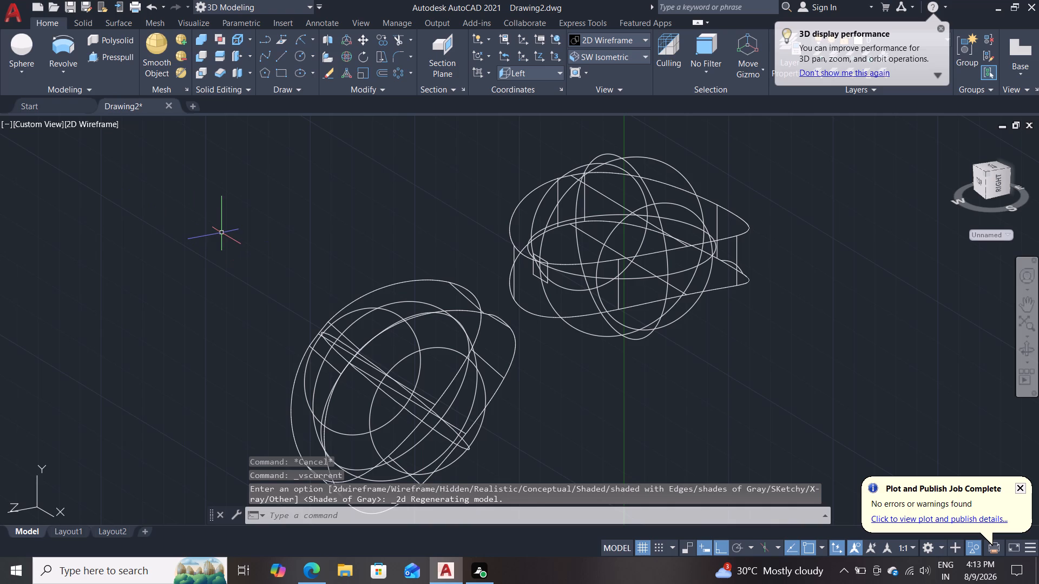
End object isolation so the whole bearing is shown.
right_click(249, 230)
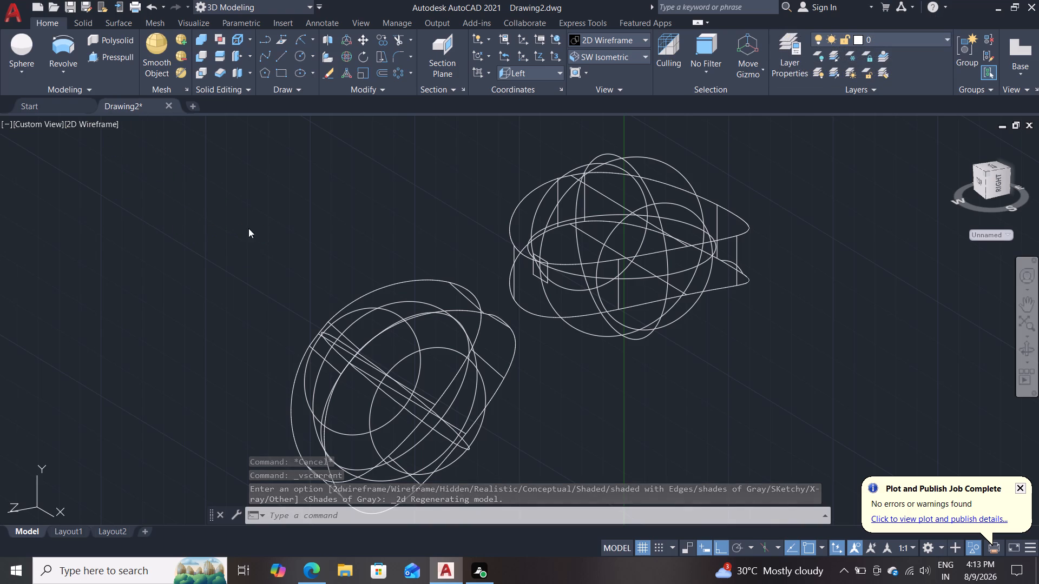
click(261, 285)
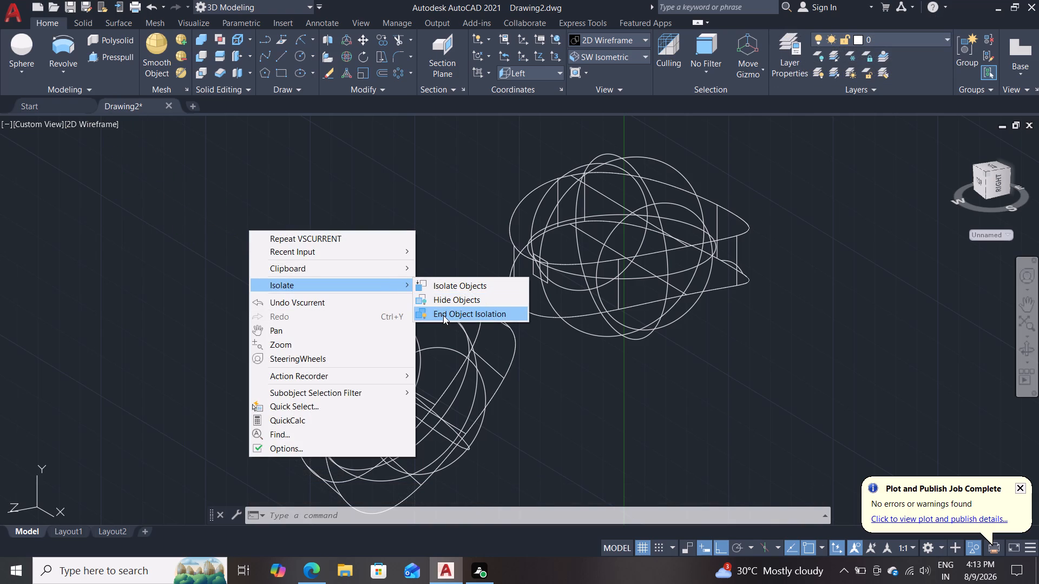
click(443, 315)
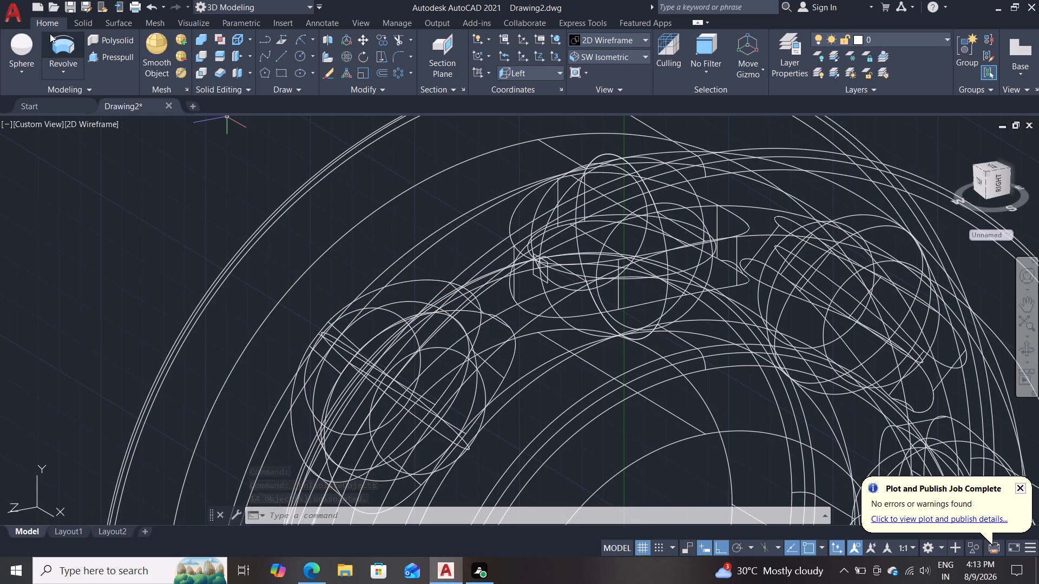
Revolve the small rectangle polyline 360 degrees about the X axis as a solid ring.
click(55, 49)
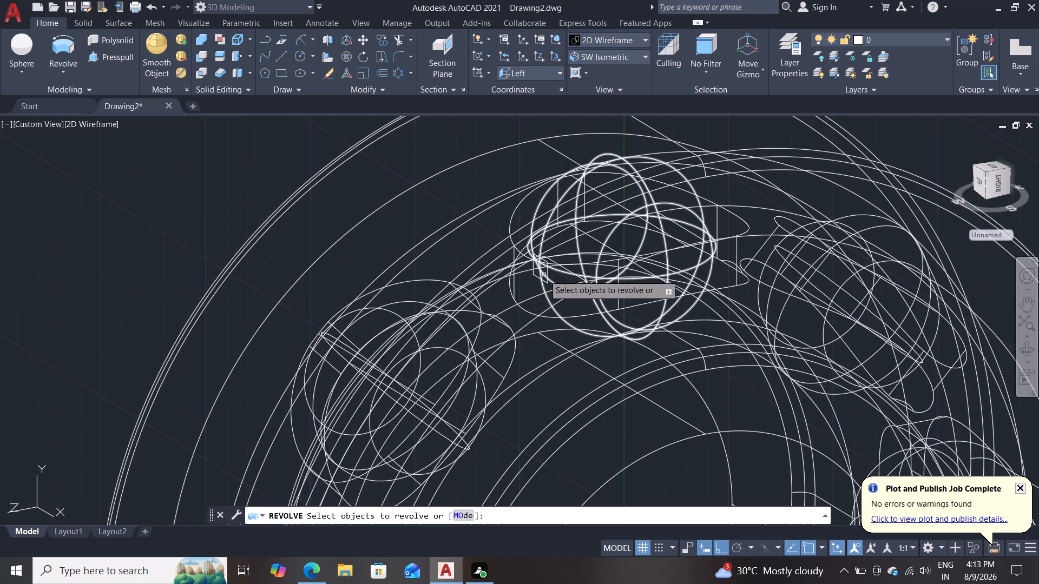
click(546, 280)
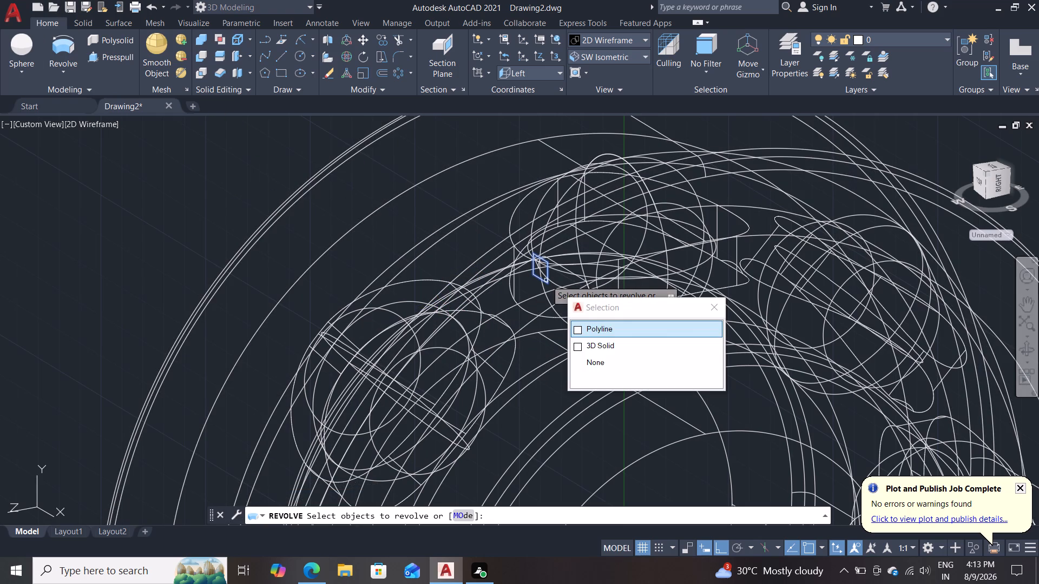
key(Return)
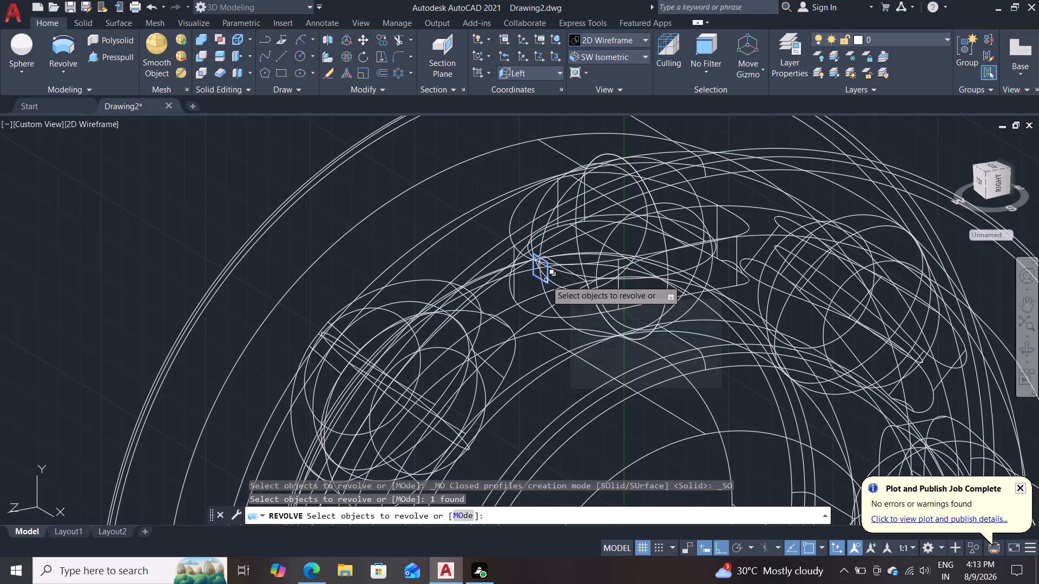
key(Return)
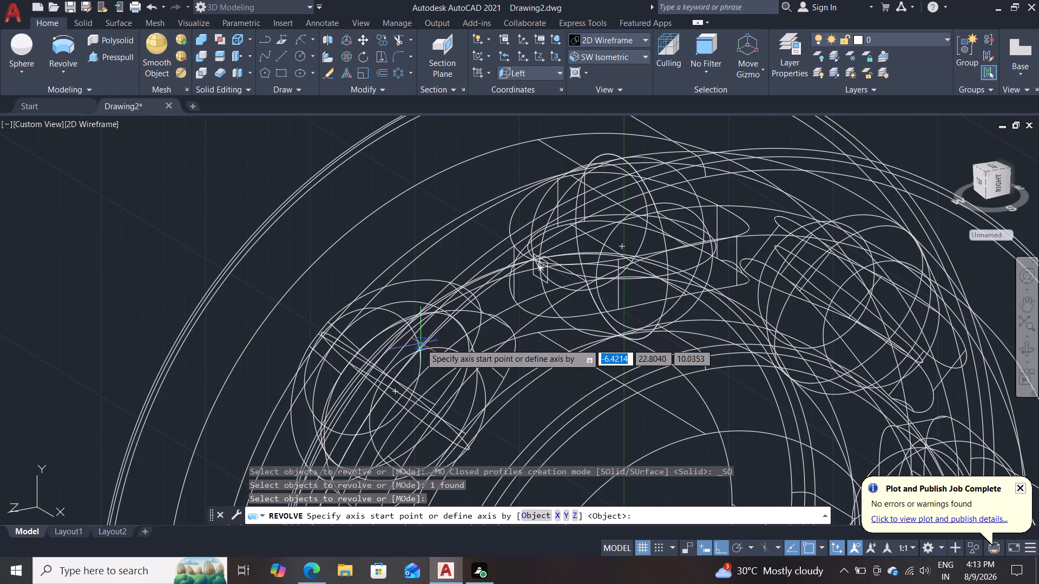
key(x)
key(Return)
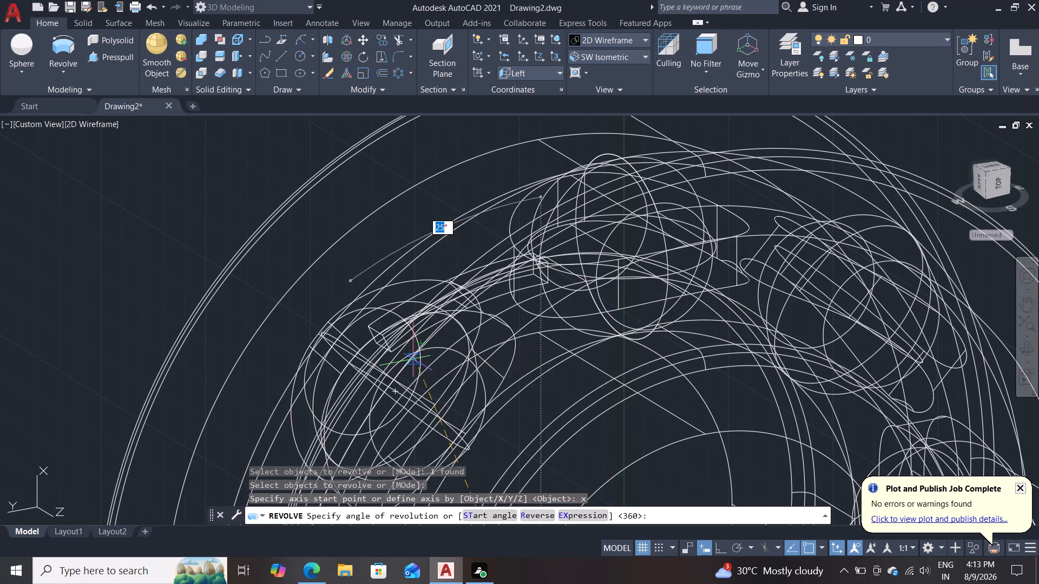
text(360)
key(Return)
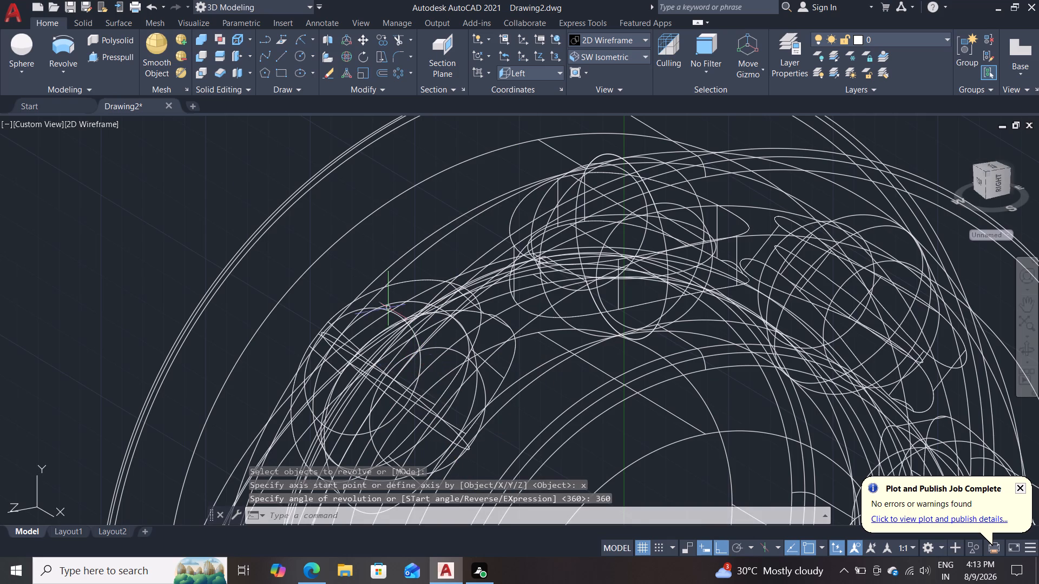
Switch the bearing model's visual style to Shades of Gray.
click(83, 120)
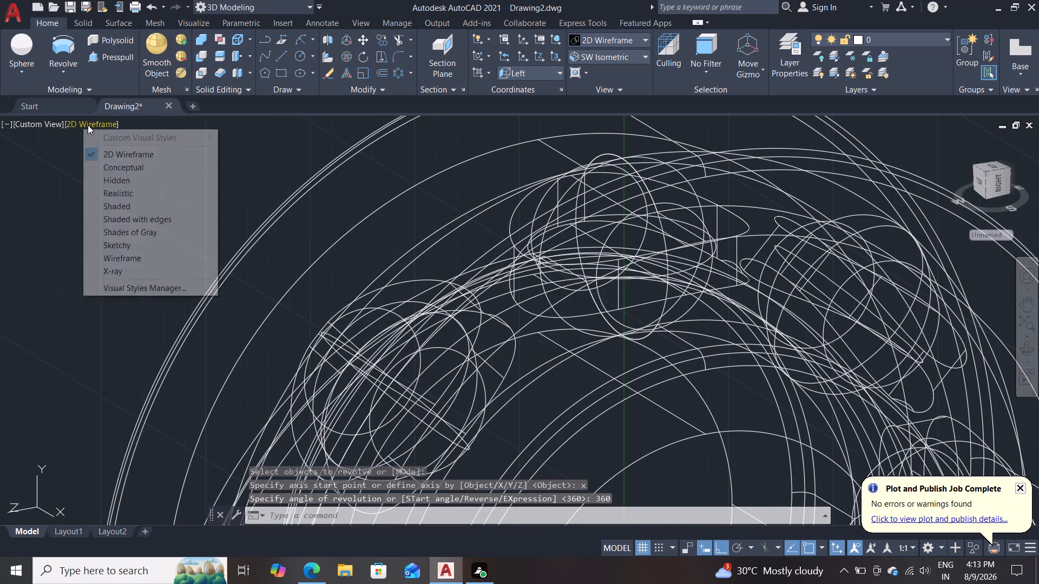
click(136, 238)
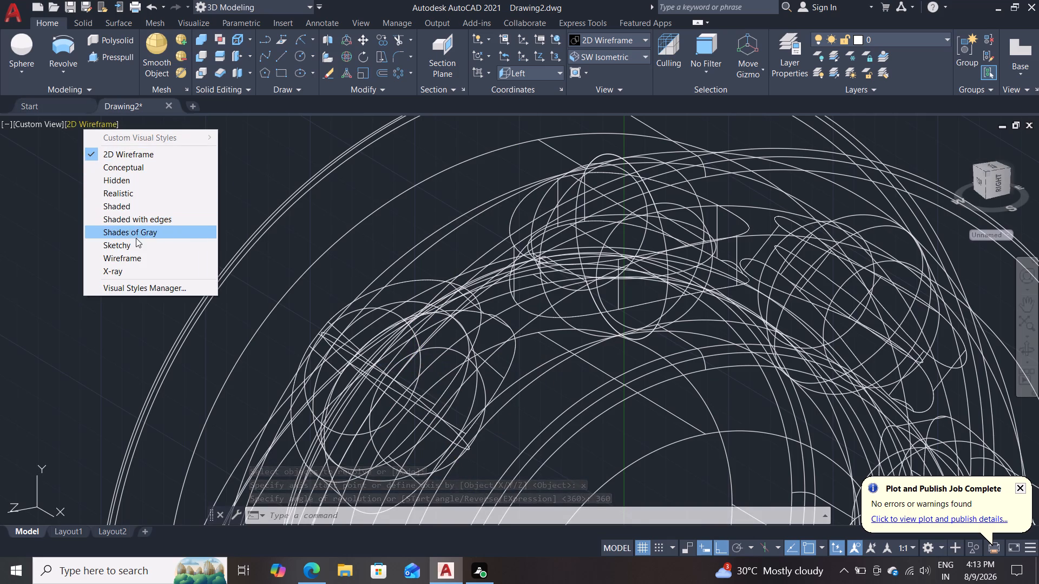
Examine the bearing from several angles, checking how the revolved ring sits between the races and the ball collars.
scroll(142, 234, down, 1)
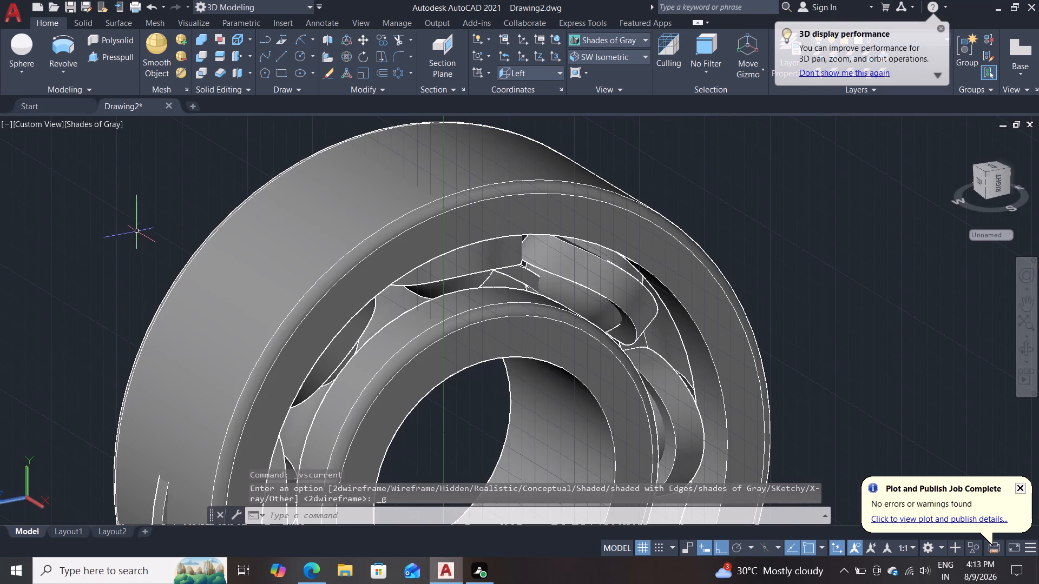
scroll(126, 240, down, 1)
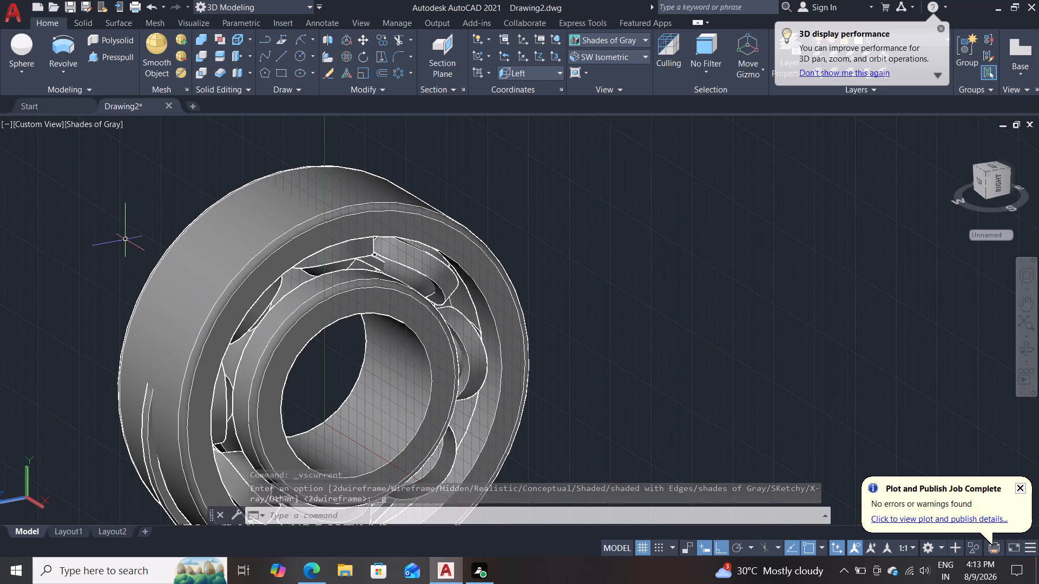
scroll(115, 244, up, 1)
middle_drag(105, 233, 0, 11)
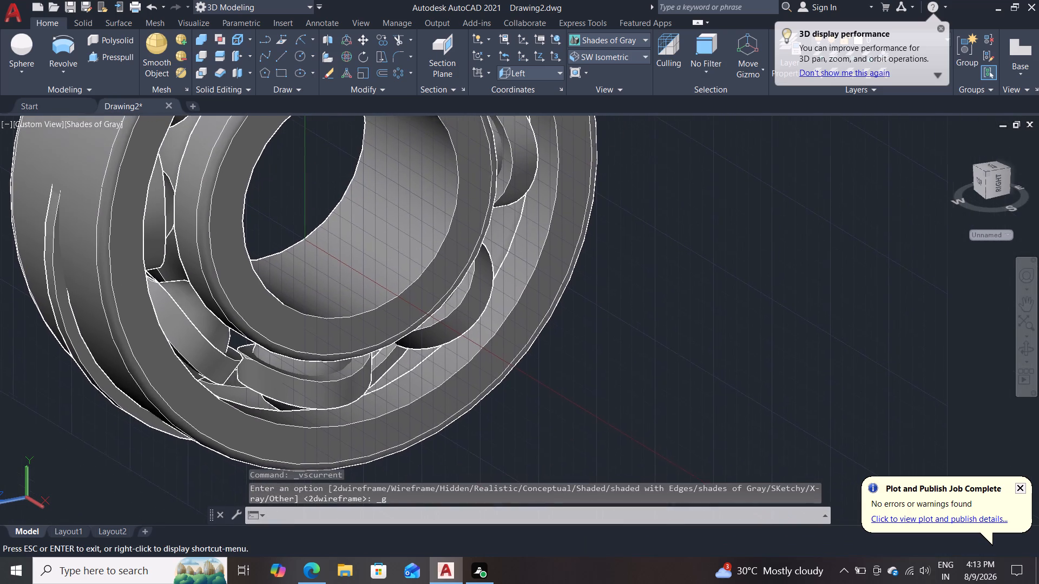
middle_drag(0, 11, 0, 12)
scroll(271, 184, down, 1)
shift+middle_drag(531, 269, 431, 238)
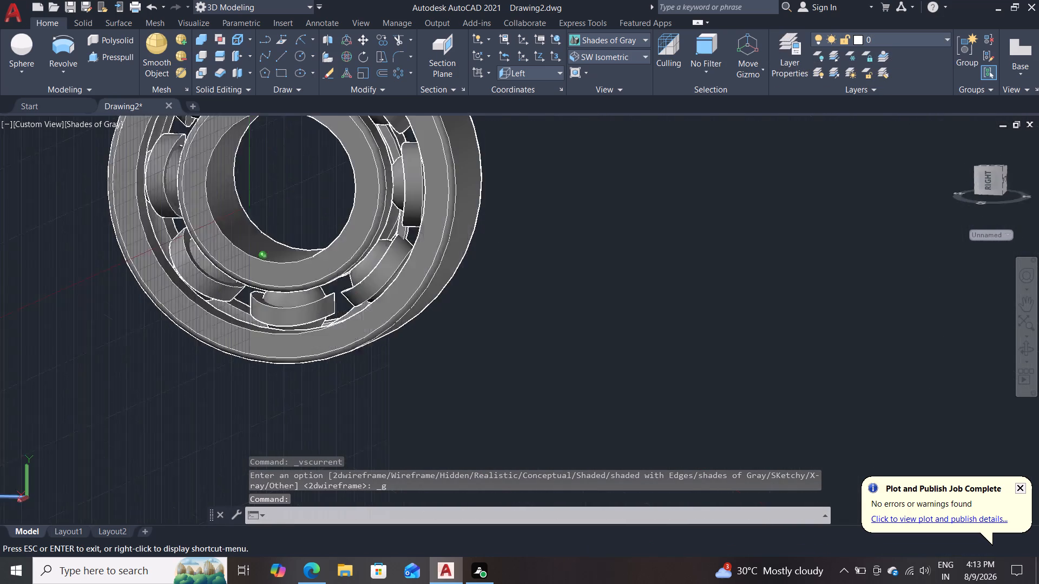
shift+middle_drag(431, 238, 507, 227)
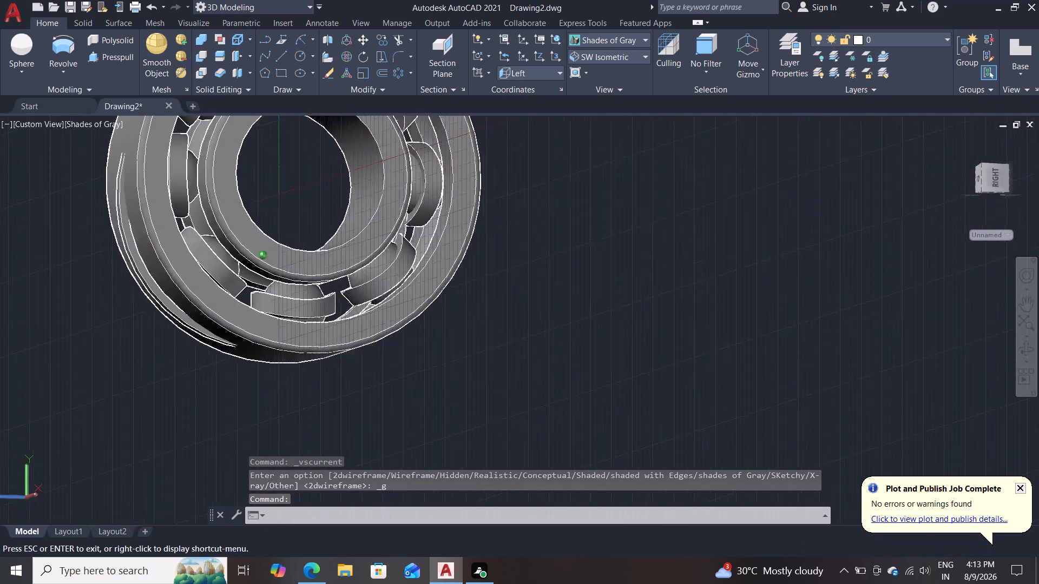
shift+middle_drag(507, 227, 503, 255)
middle_drag(546, 271, 557, 313)
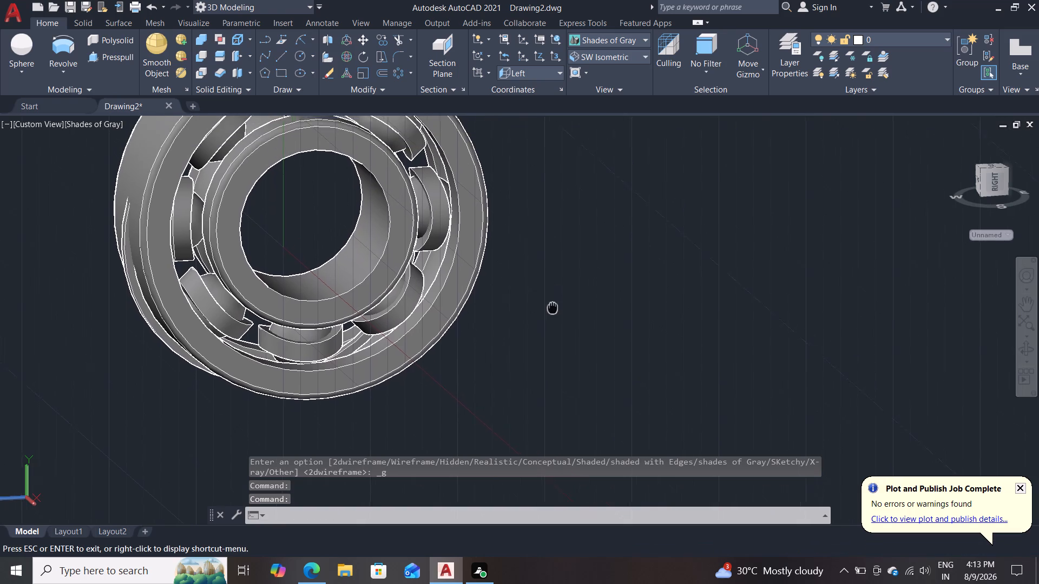
middle_drag(557, 313, 582, 424)
scroll(582, 357, up, 1)
shift+middle_drag(556, 284, 514, 261)
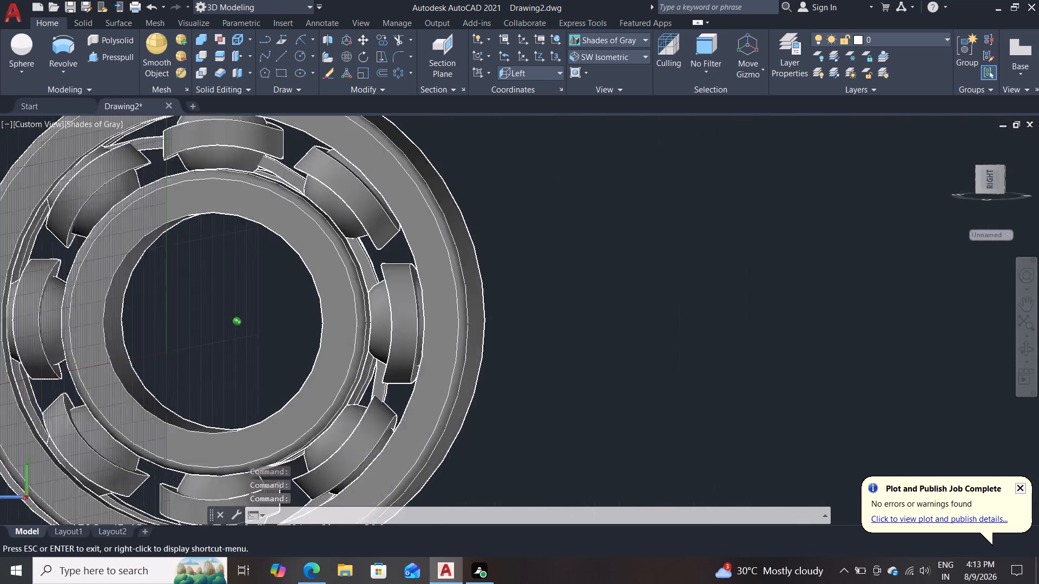
shift+middle_drag(514, 261, 537, 267)
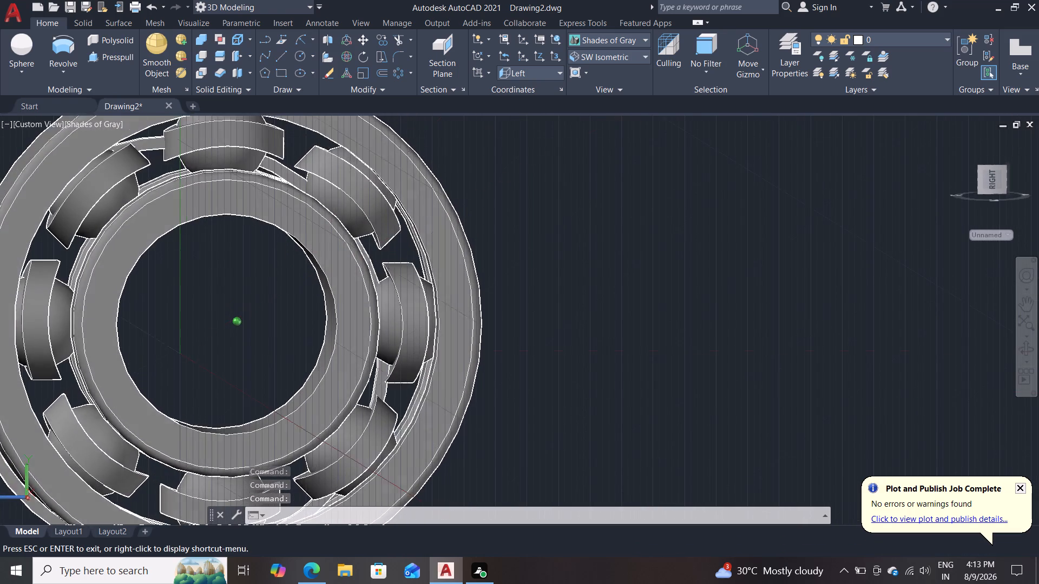
Examine the bearing from several angles, checking the revolved ring's fit against the ball collars and races.
shift+middle_drag(537, 267, 521, 290)
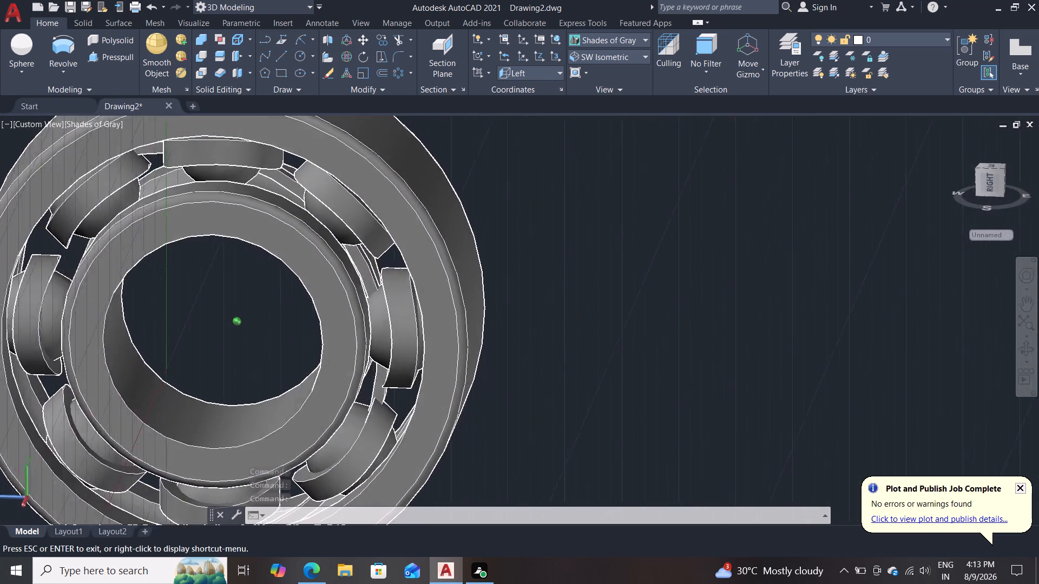
shift+middle_drag(521, 290, 555, 232)
shift+middle_drag(549, 228, 541, 224)
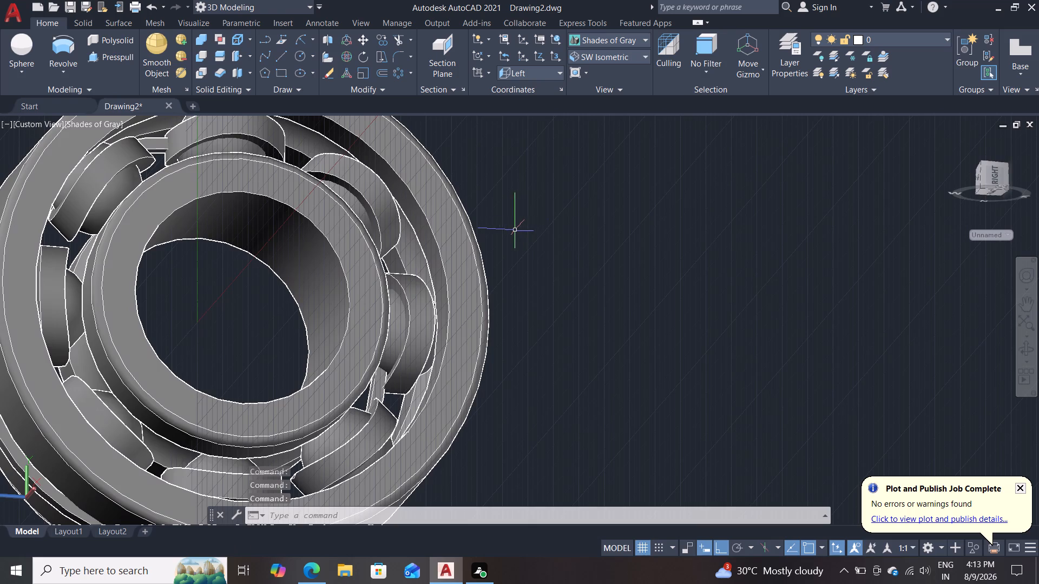
shift+middle_drag(557, 251, 528, 284)
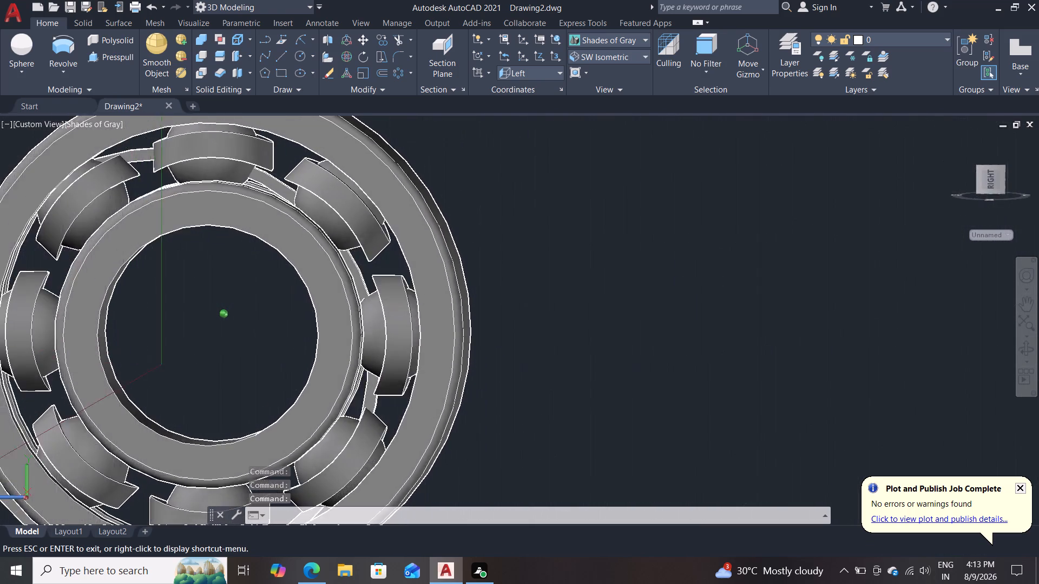
shift+middle_drag(528, 284, 549, 293)
shift+middle_drag(550, 293, 551, 282)
shift+middle_drag(560, 280, 560, 280)
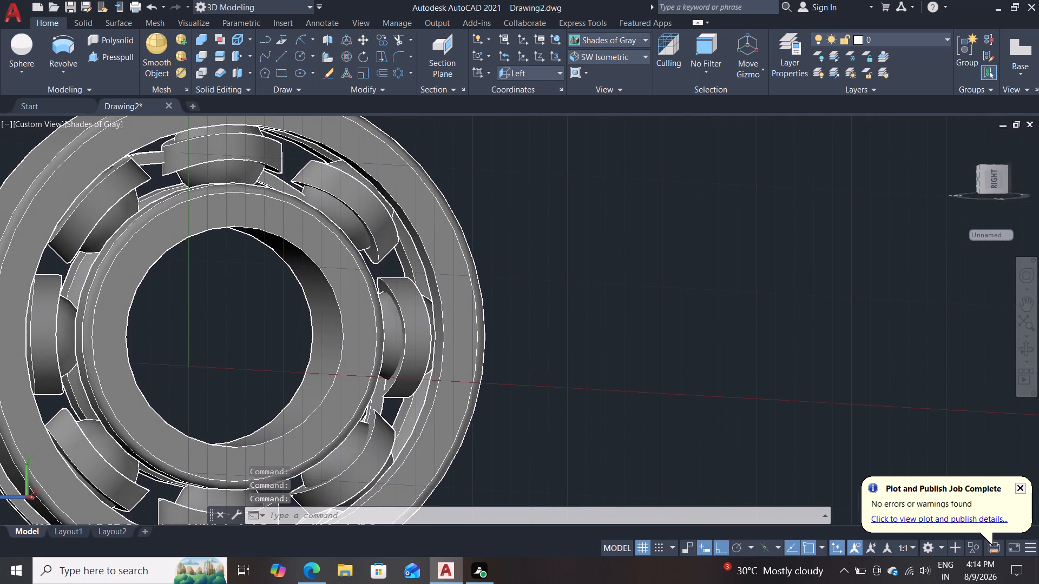
shift+middle_drag(560, 280, 502, 247)
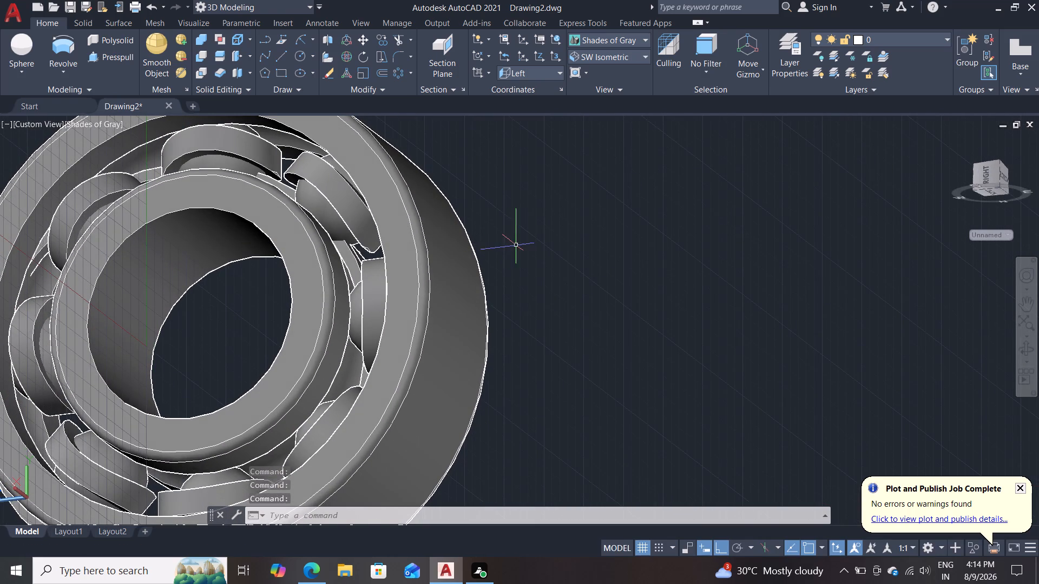
middle_drag(525, 266, 556, 281)
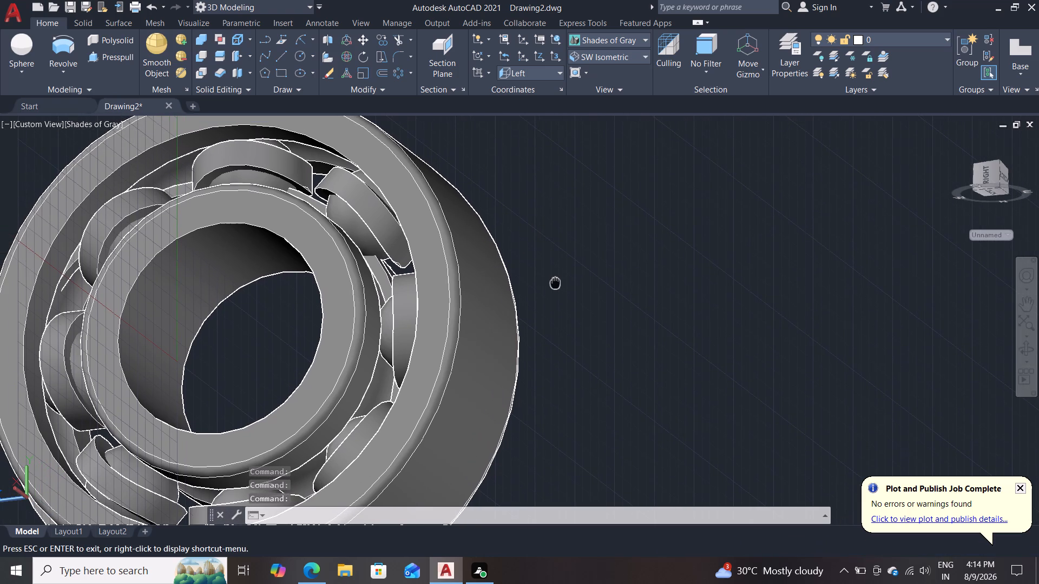
Undo back through the Shades of Gray style, the ring revolve and the end of isolation, to the two isolated balls in 2D Wireframe.
key(ctrl+z)
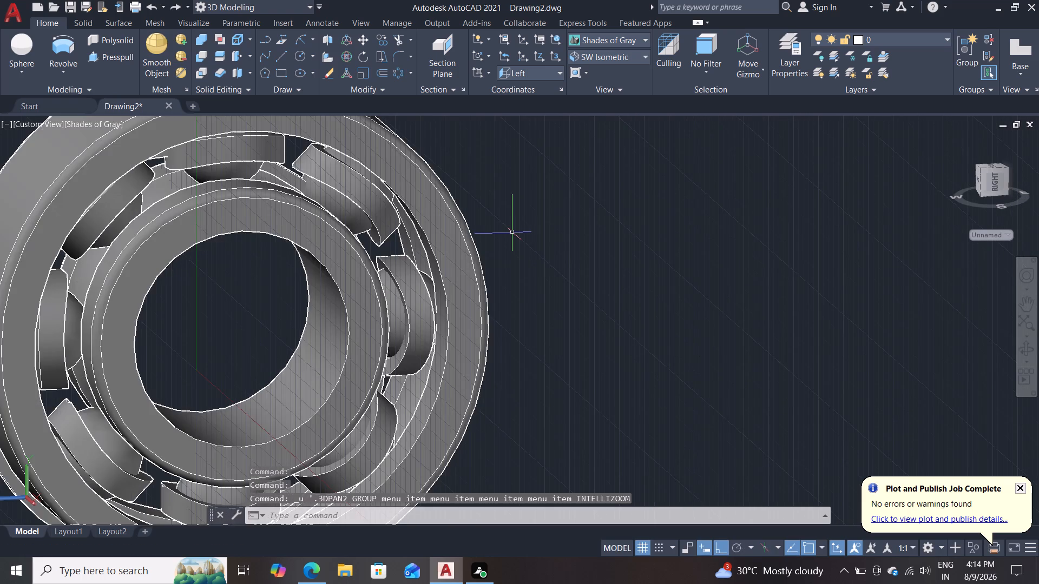
key(ctrl+z)
key(ctrl+z)
key(ctrl+z)
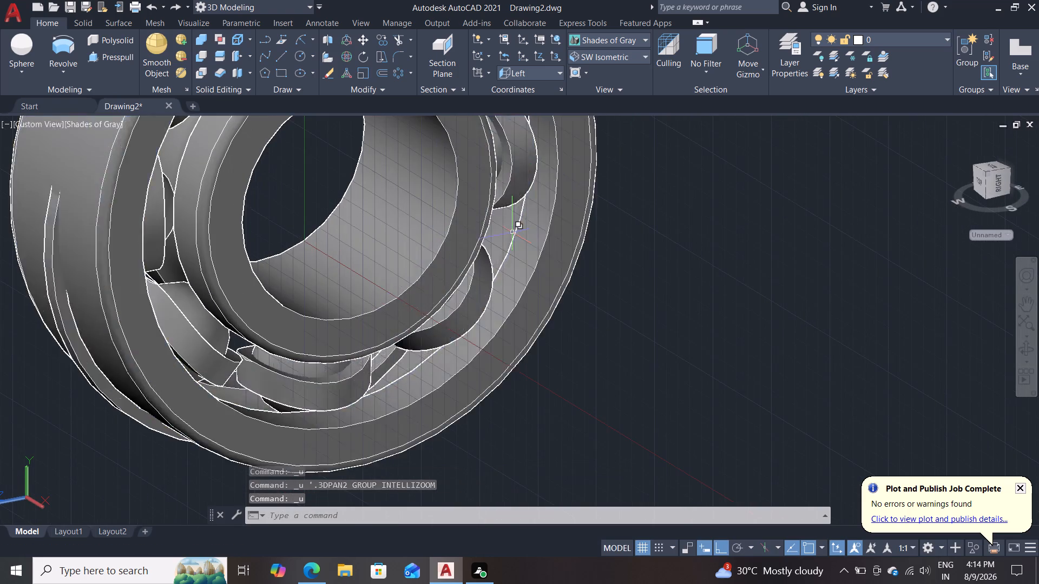
key(ctrl+z)
key(ctrl+z)
key(ctrl+z)
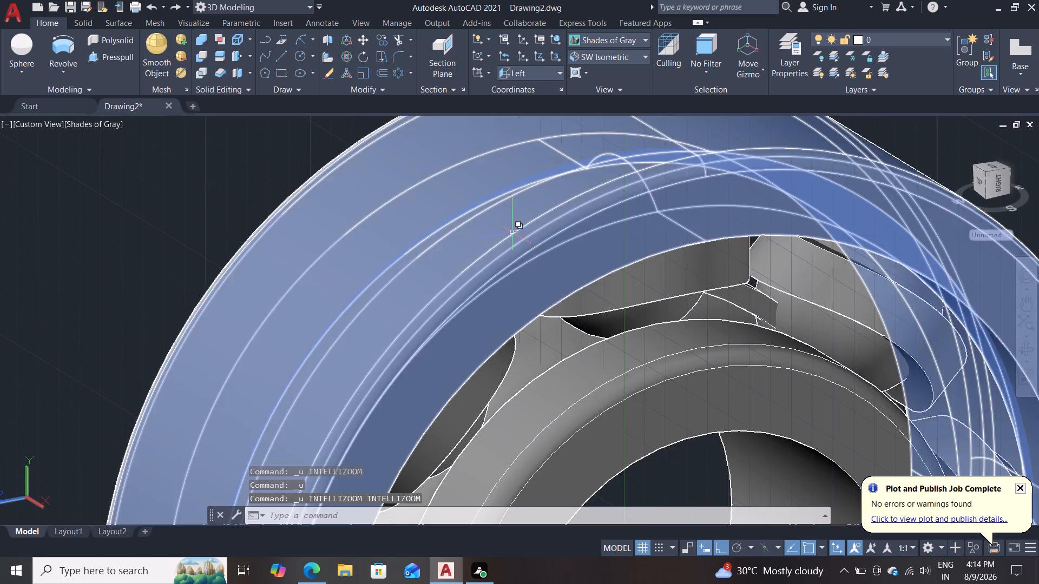
key(ctrl+z)
key(ctrl+z)
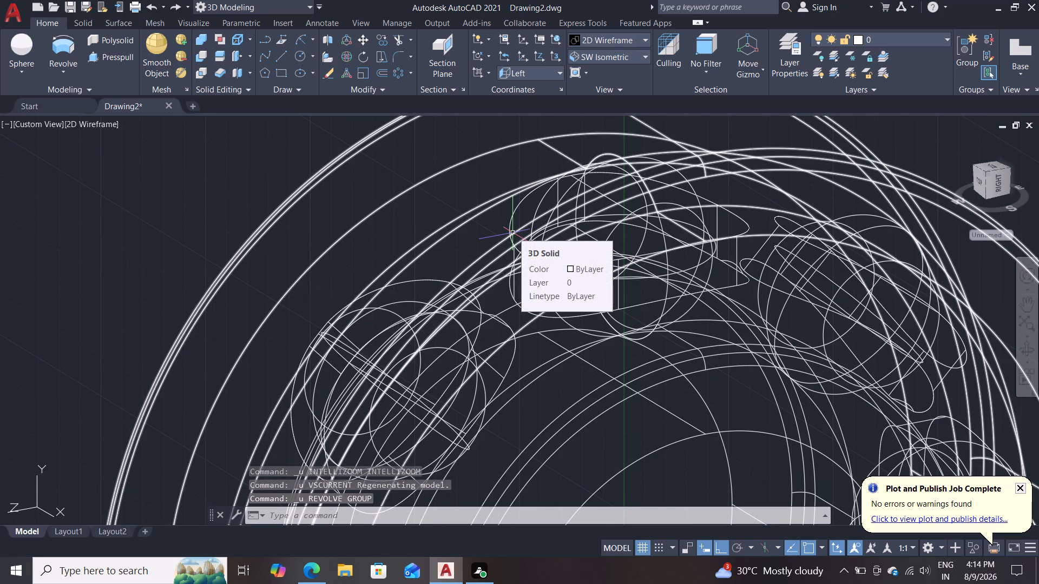
key(ctrl+z)
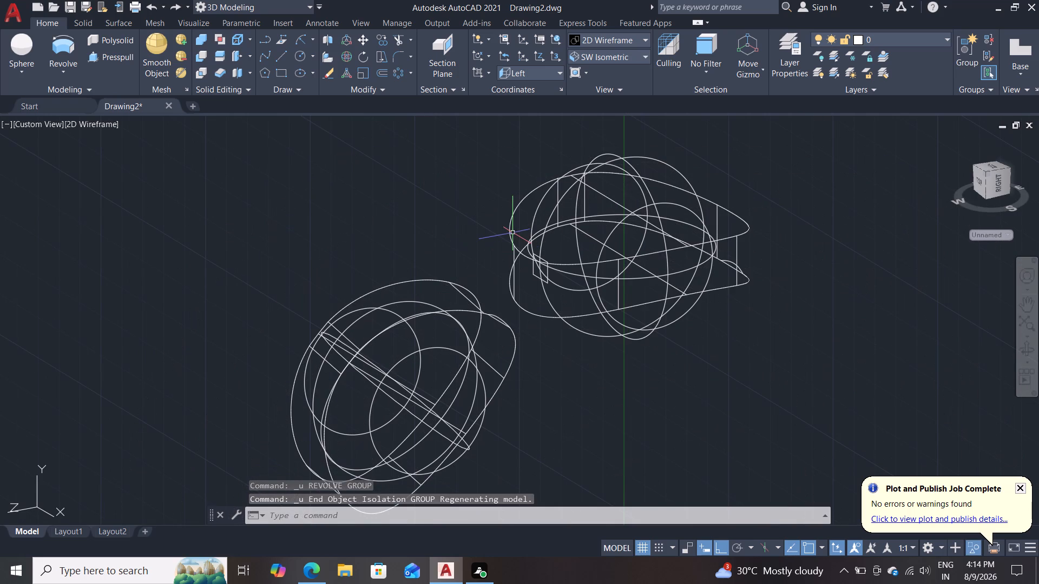
key(ctrl+z)
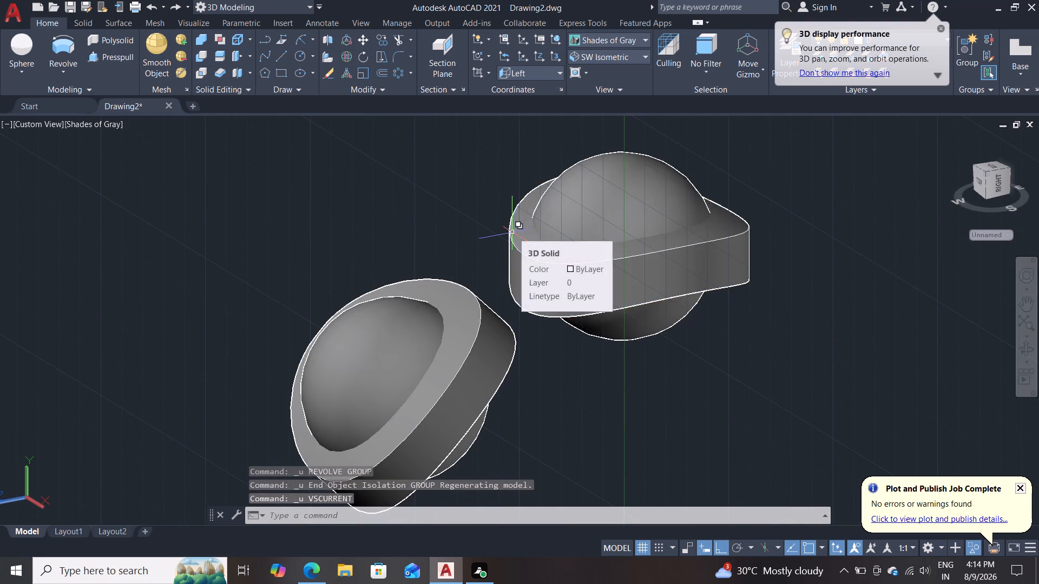
key(ctrl+z)
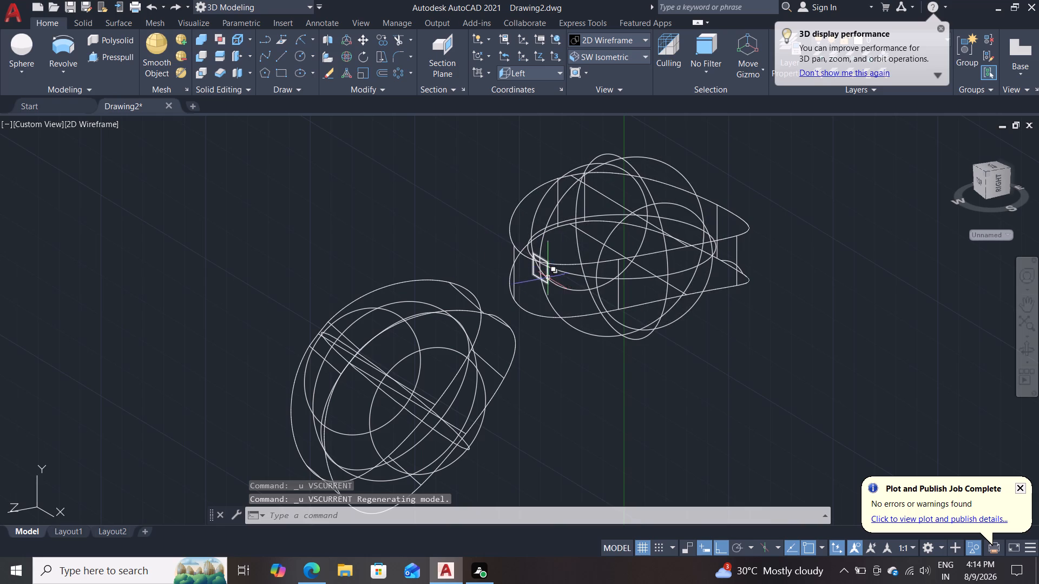
Delete the small rectangle polyline inside the upper ball's collar.
click(546, 273)
key(Delete)
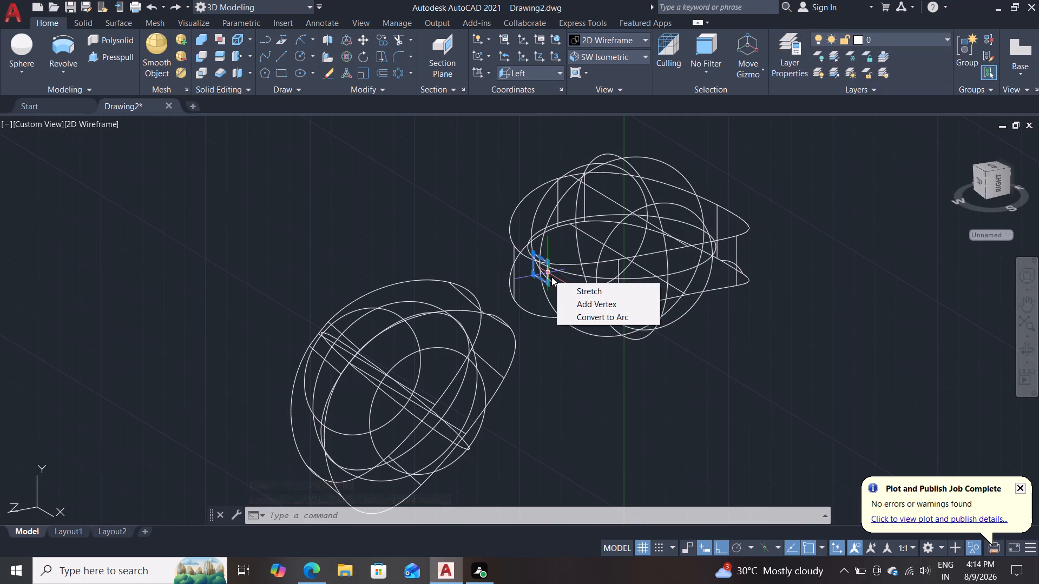
key(Delete)
key(Escape)
key(grave)
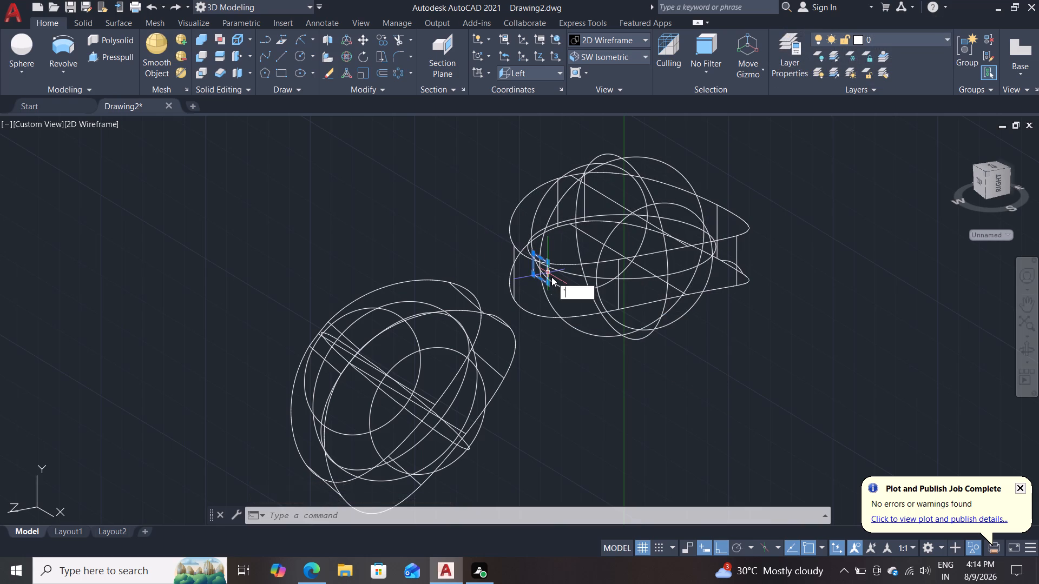
key(Escape)
key(Escape)
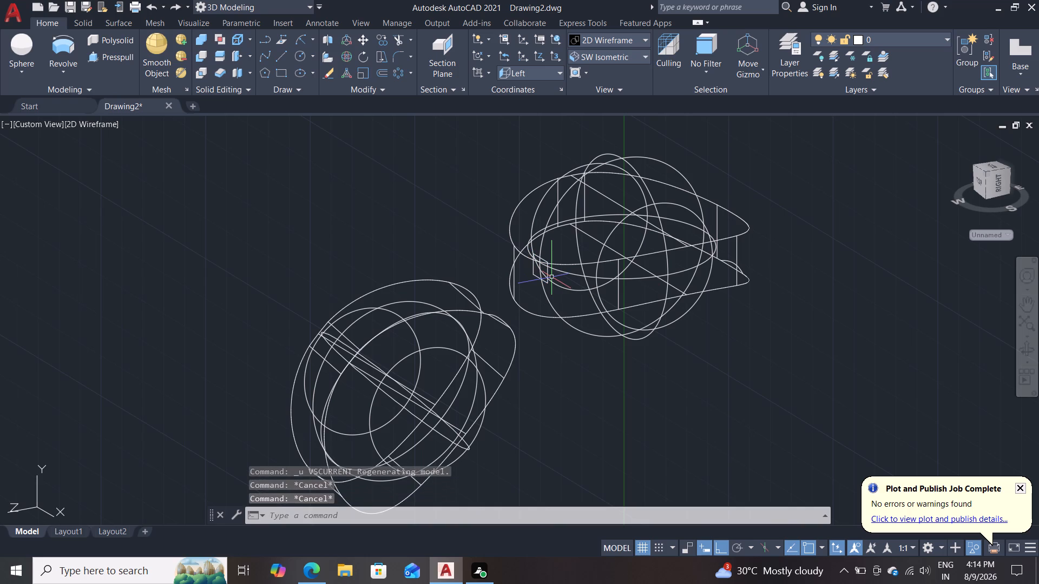
click(547, 280)
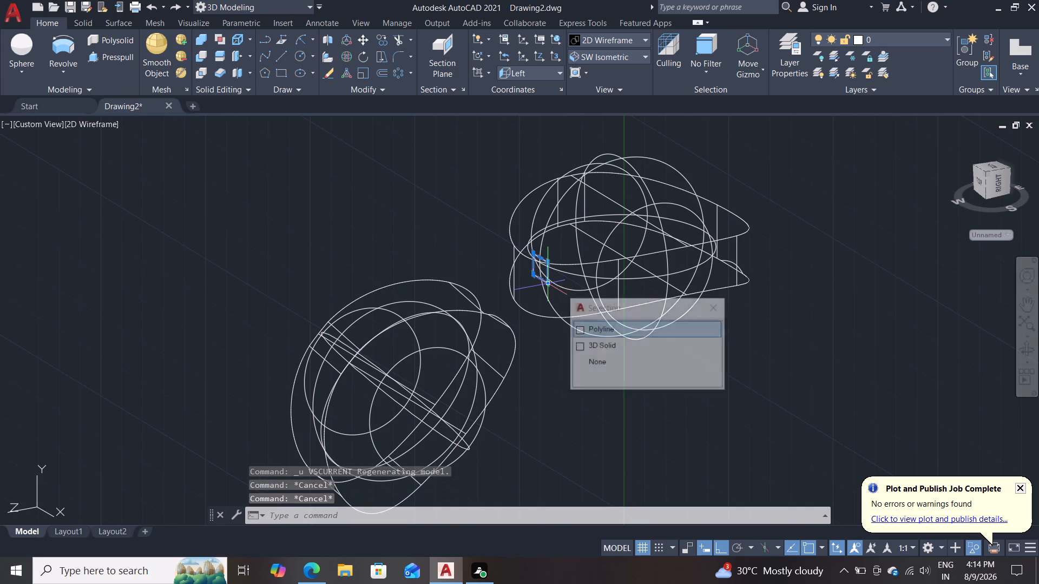
key(Delete)
key(Delete)
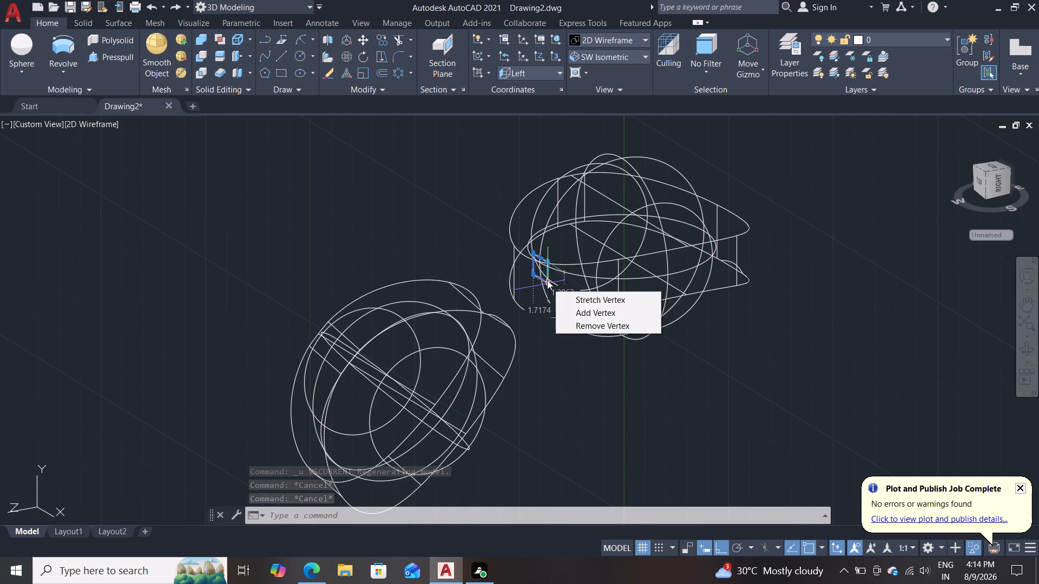
key(Escape)
key(Delete)
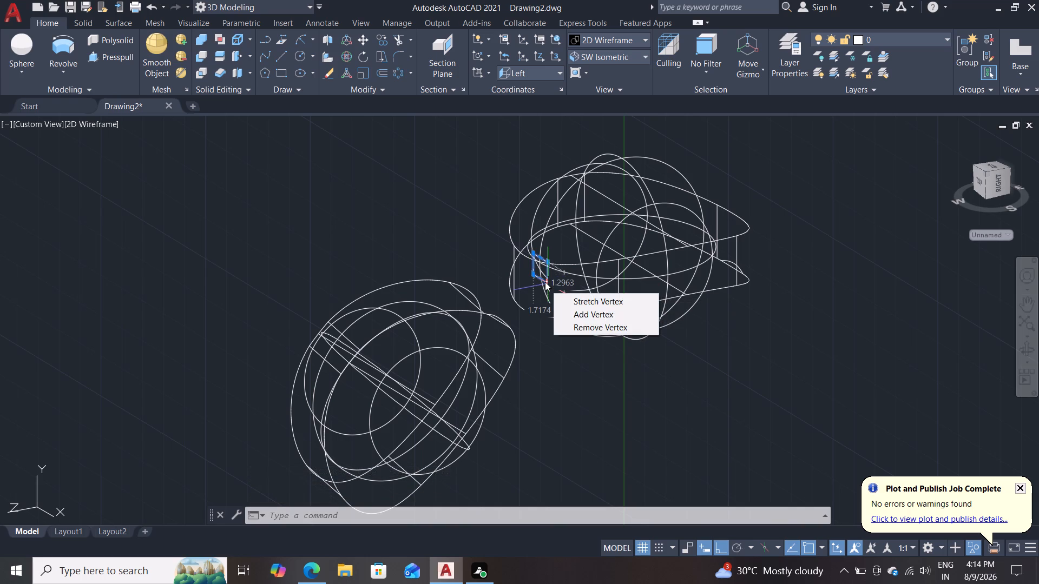
key(Delete)
key(Delete)
key(Delete)
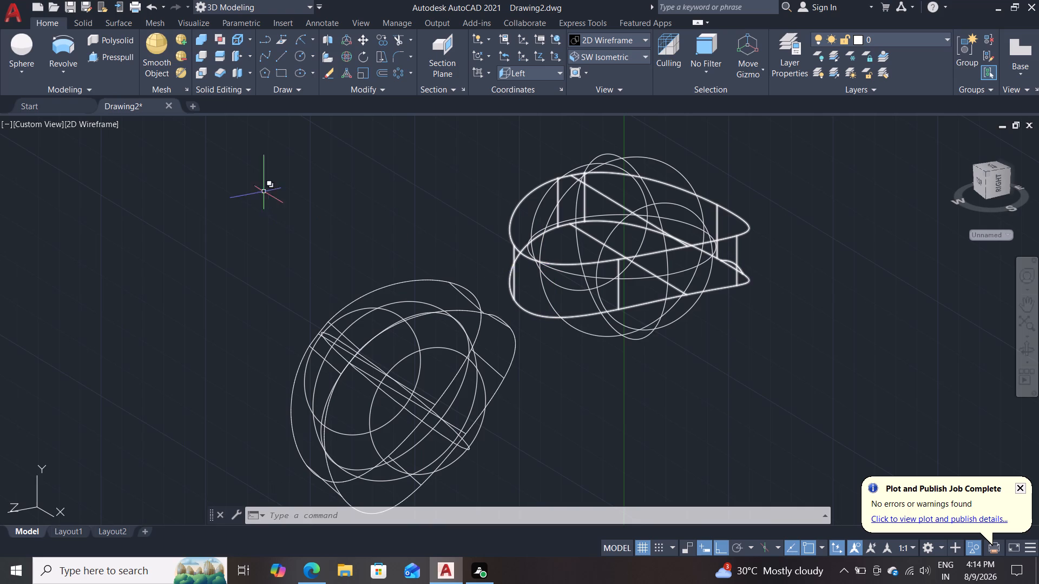
In the Left view, draw a rectangle about 3.45 by 2.65 units across the upper ball's collar.
click(28, 122)
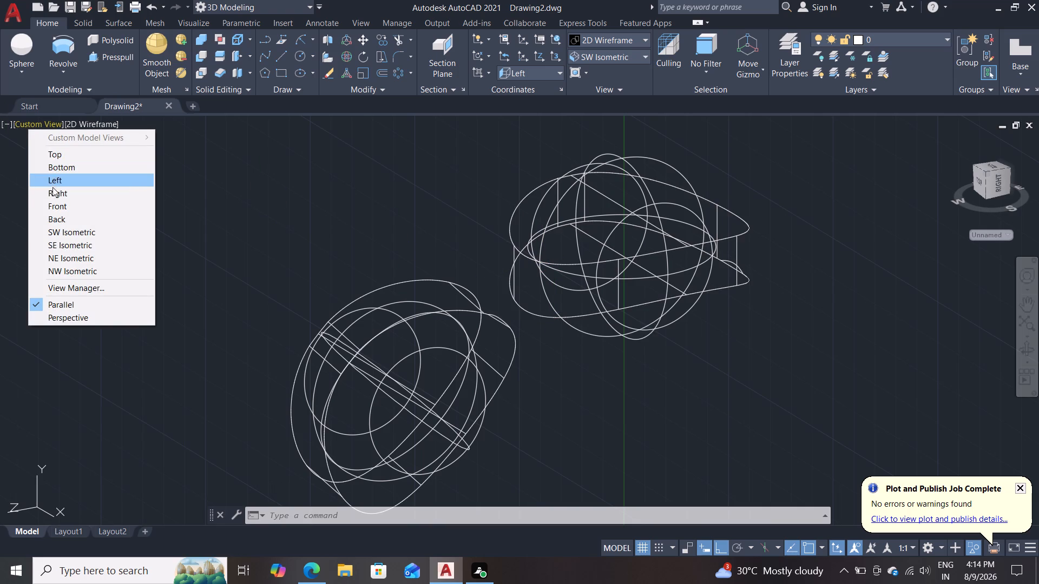
click(59, 183)
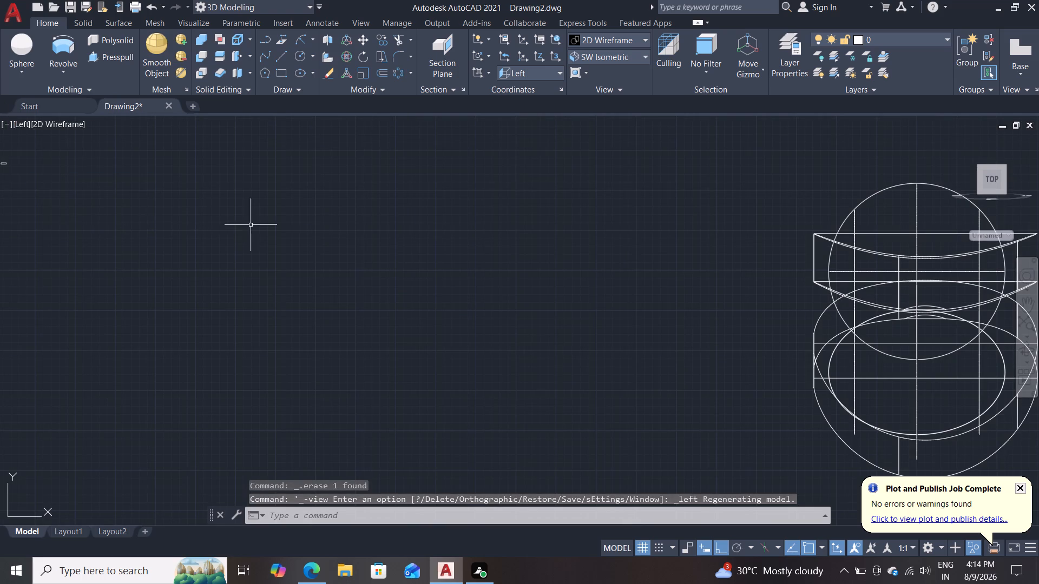
scroll(448, 221, up, 1)
scroll(448, 202, down, 2)
middle_drag(447, 201, 417, 194)
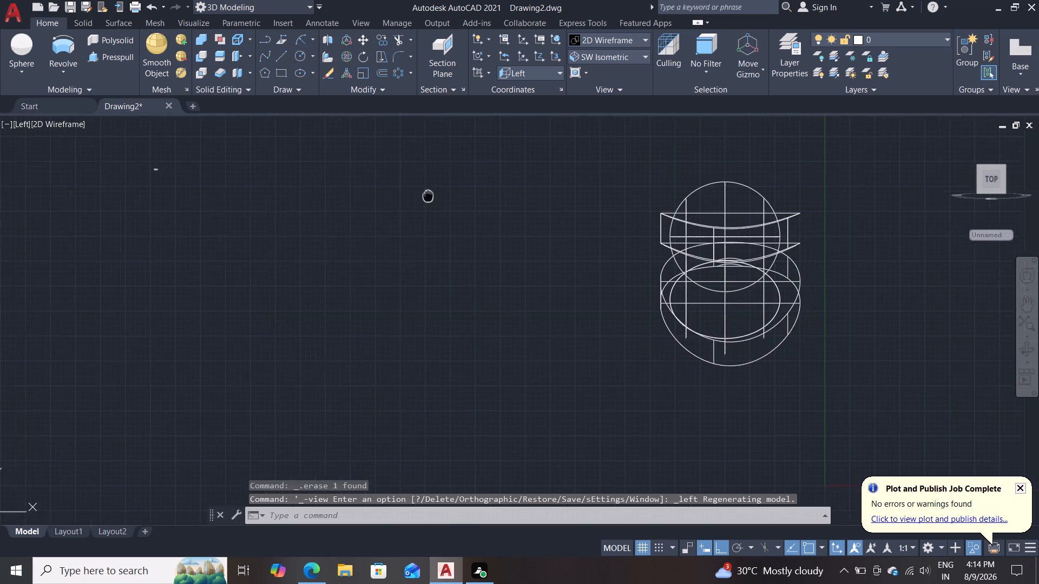
middle_drag(417, 194, 254, 201)
scroll(360, 181, up, 2)
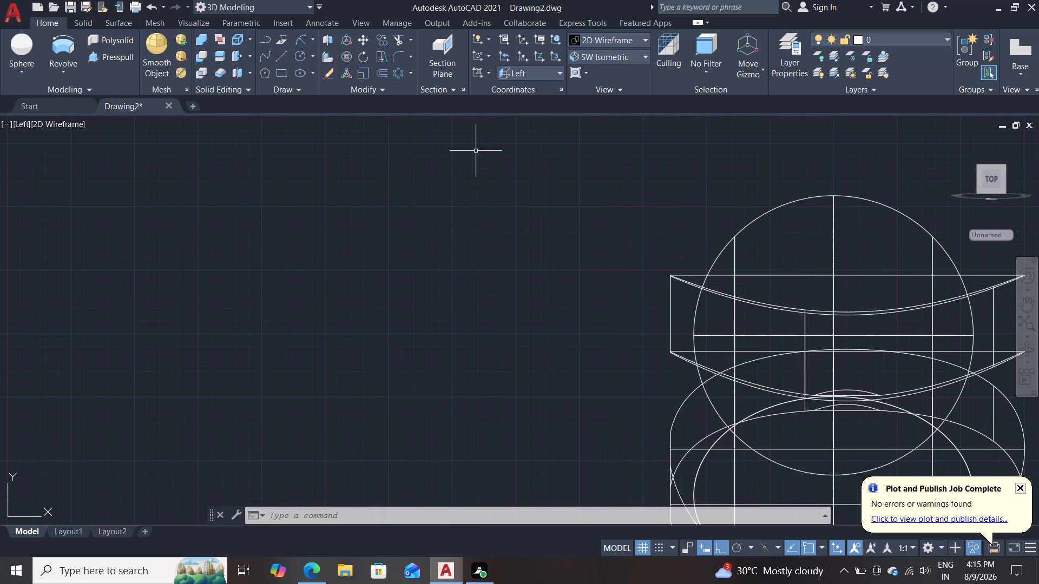
middle_drag(505, 207, 504, 205)
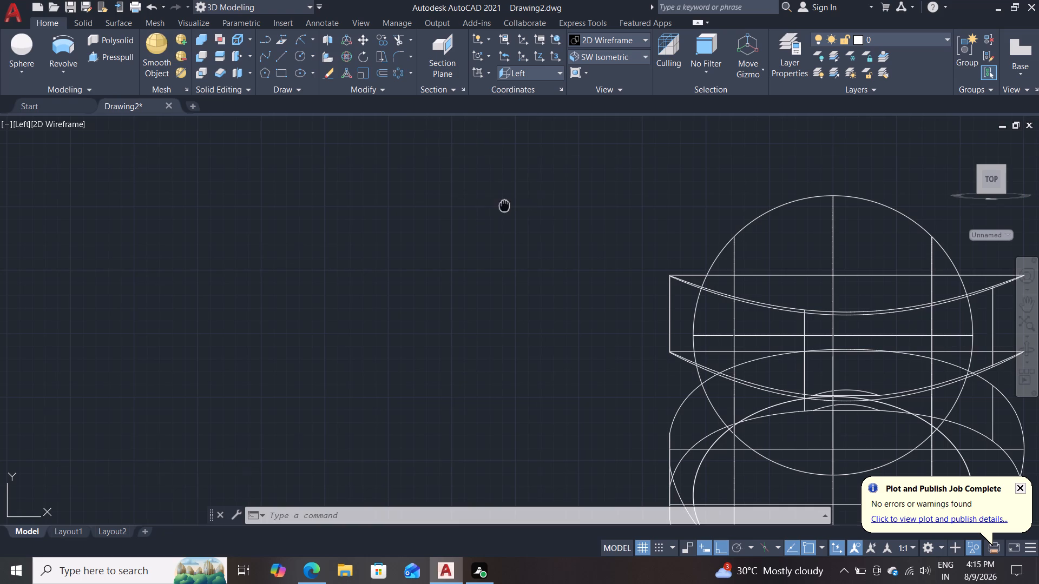
middle_drag(504, 205, 336, 146)
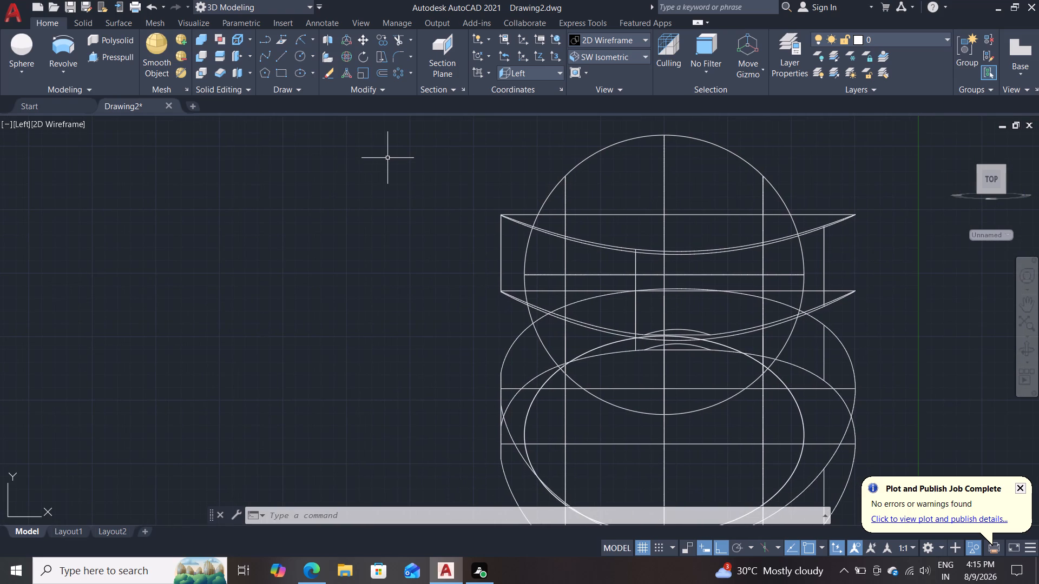
text(rec)
key(Return)
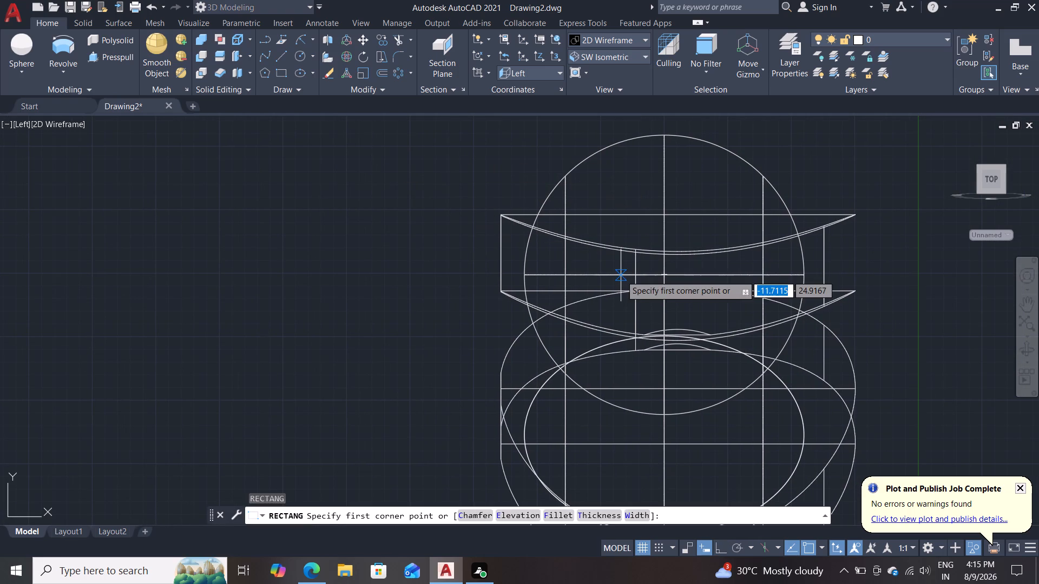
click(621, 238)
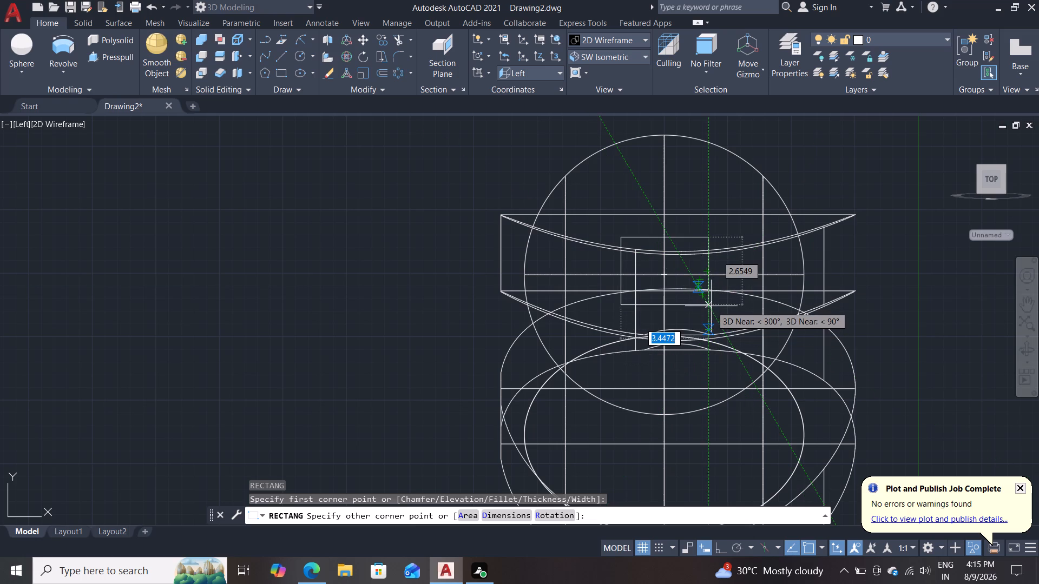
click(711, 306)
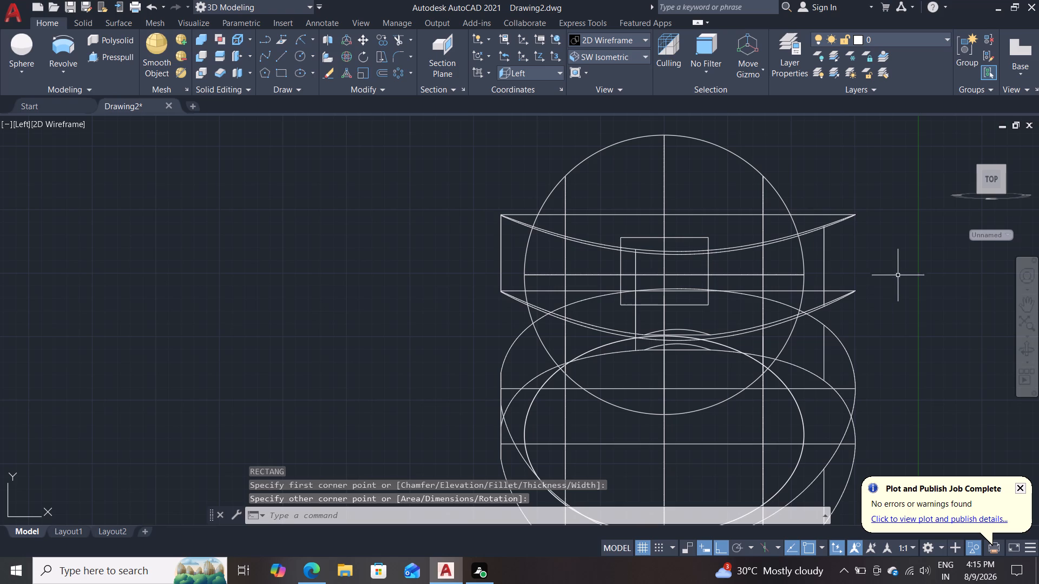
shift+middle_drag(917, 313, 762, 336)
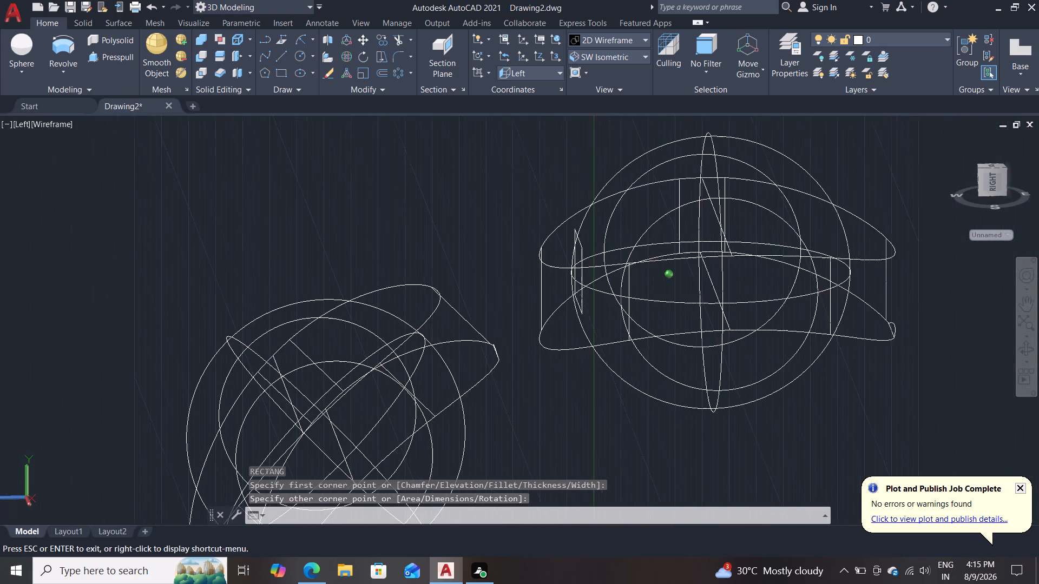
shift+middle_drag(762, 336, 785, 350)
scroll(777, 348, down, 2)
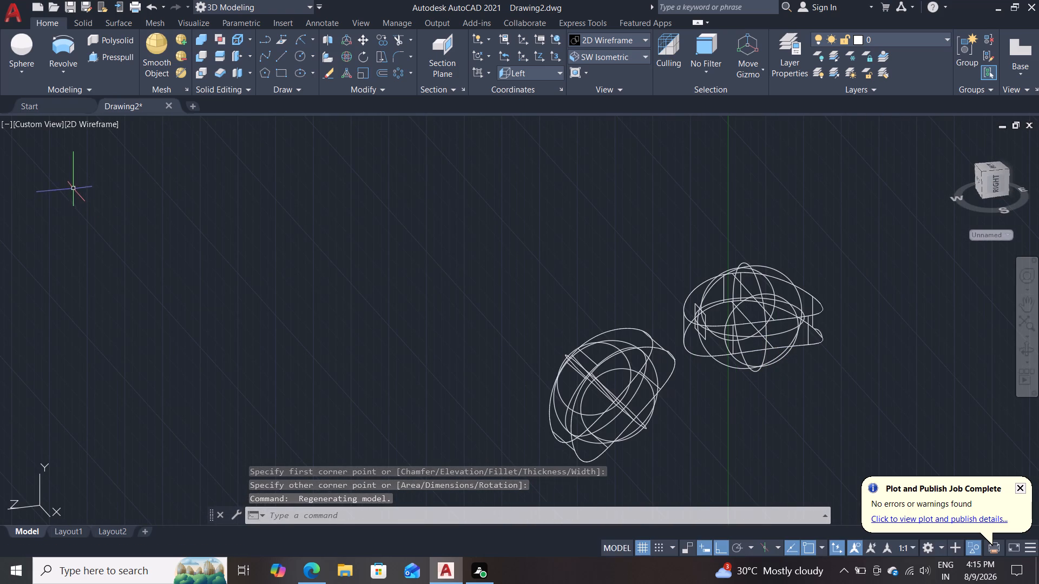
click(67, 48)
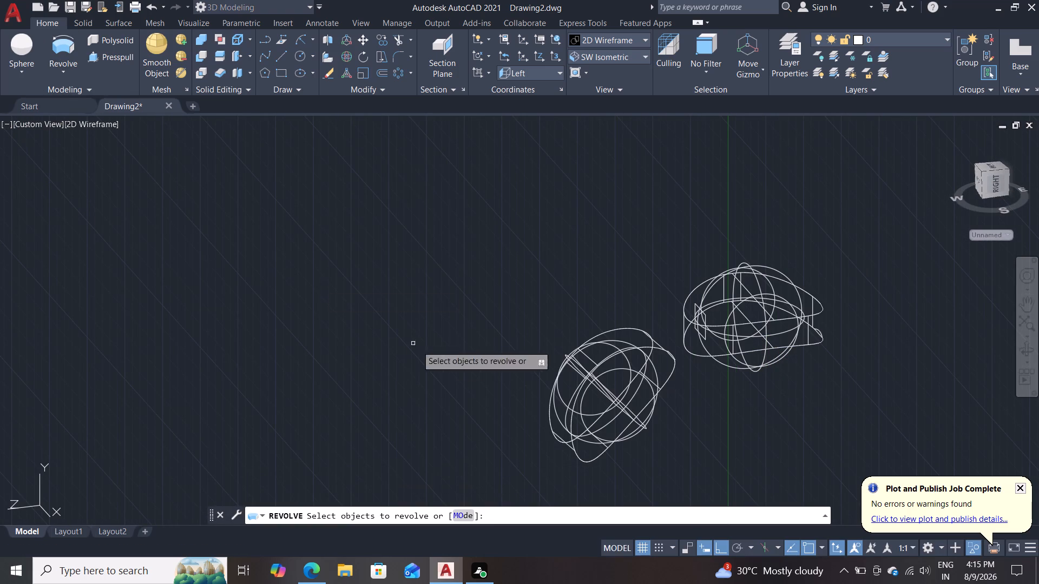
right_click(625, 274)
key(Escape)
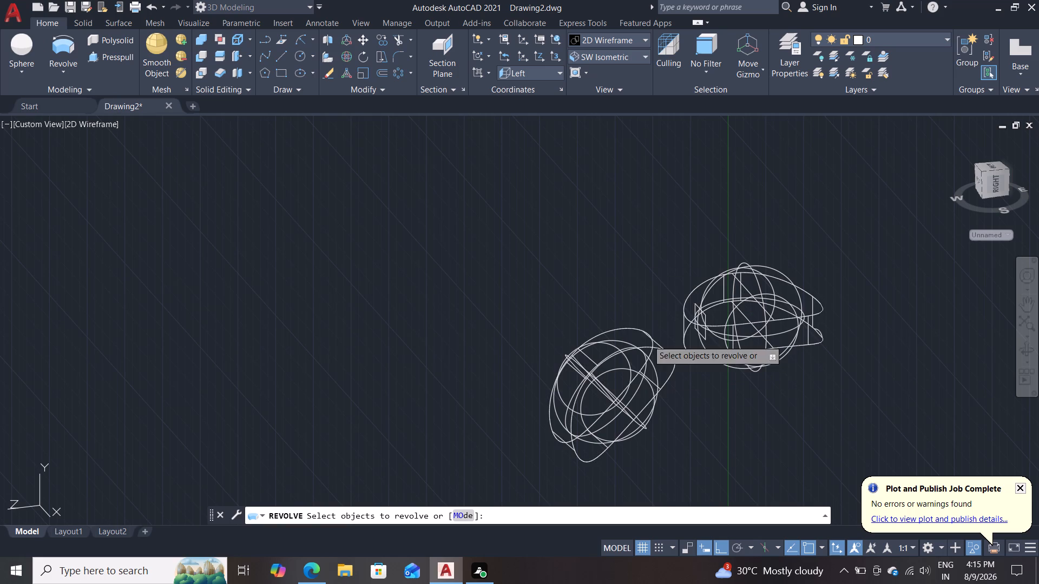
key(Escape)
End the object isolation to bring back the bearing's hidden races and balls.
right_click(567, 268)
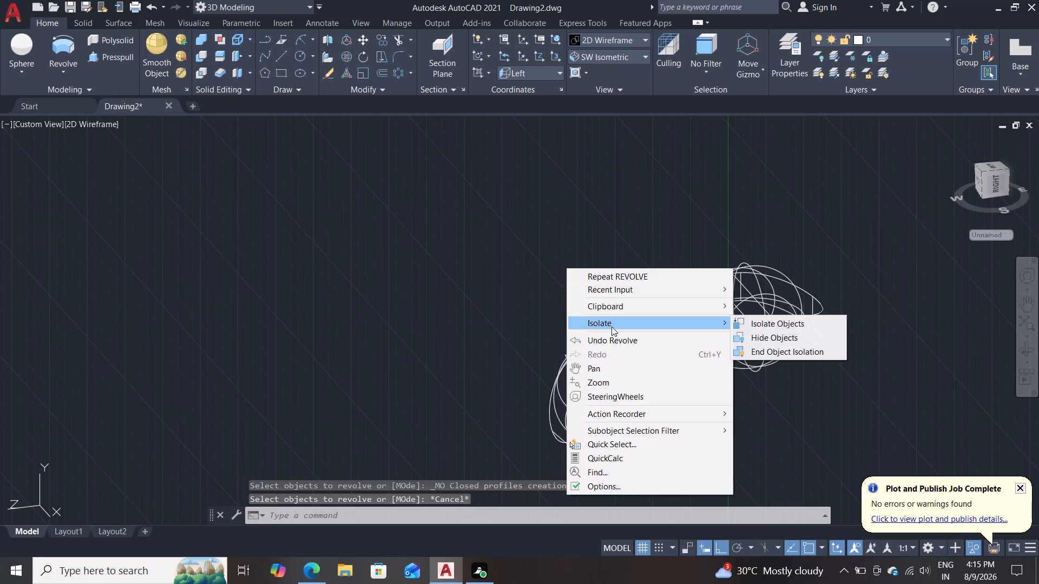
click(613, 324)
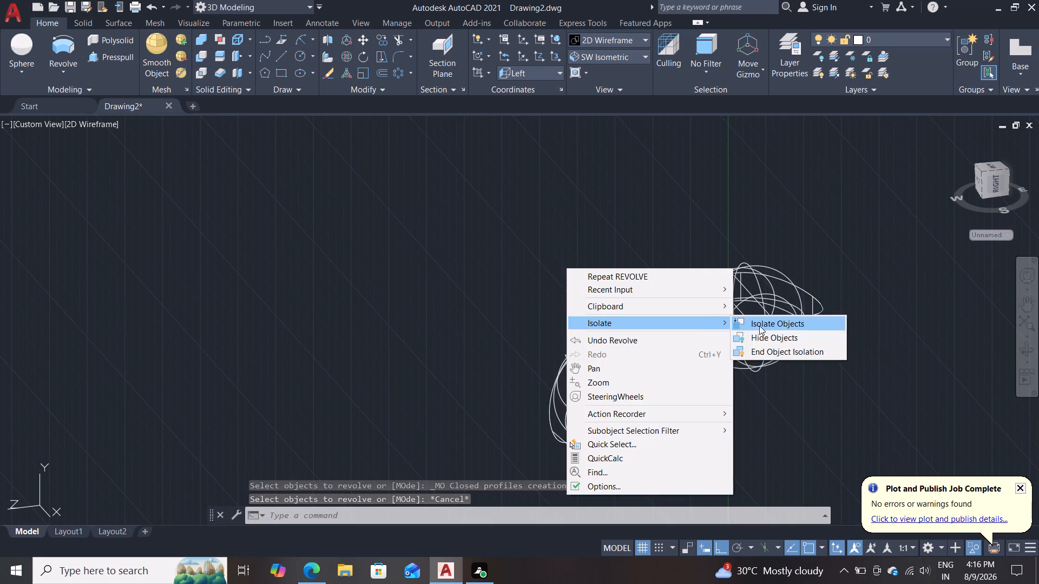
click(781, 351)
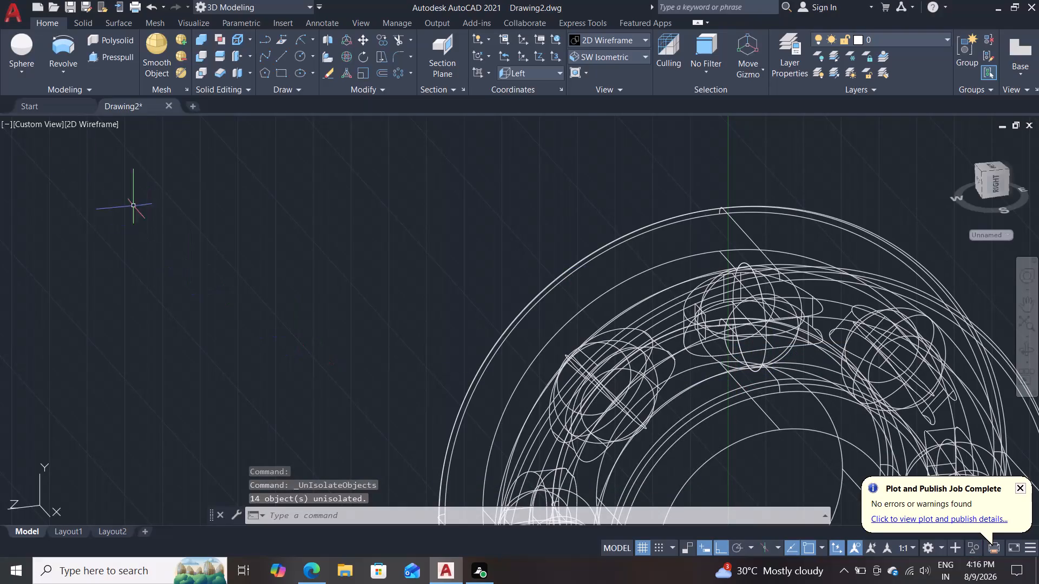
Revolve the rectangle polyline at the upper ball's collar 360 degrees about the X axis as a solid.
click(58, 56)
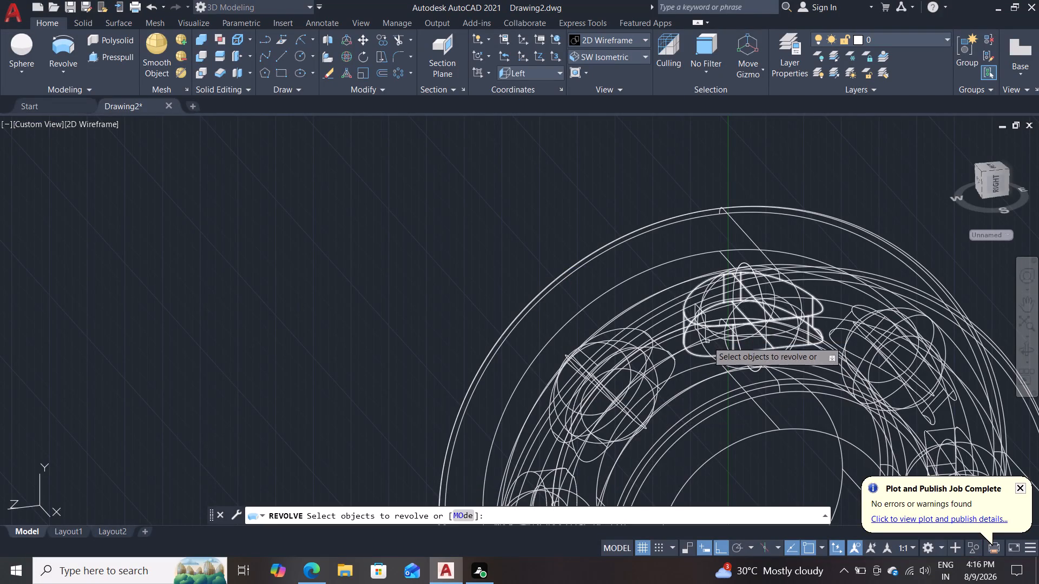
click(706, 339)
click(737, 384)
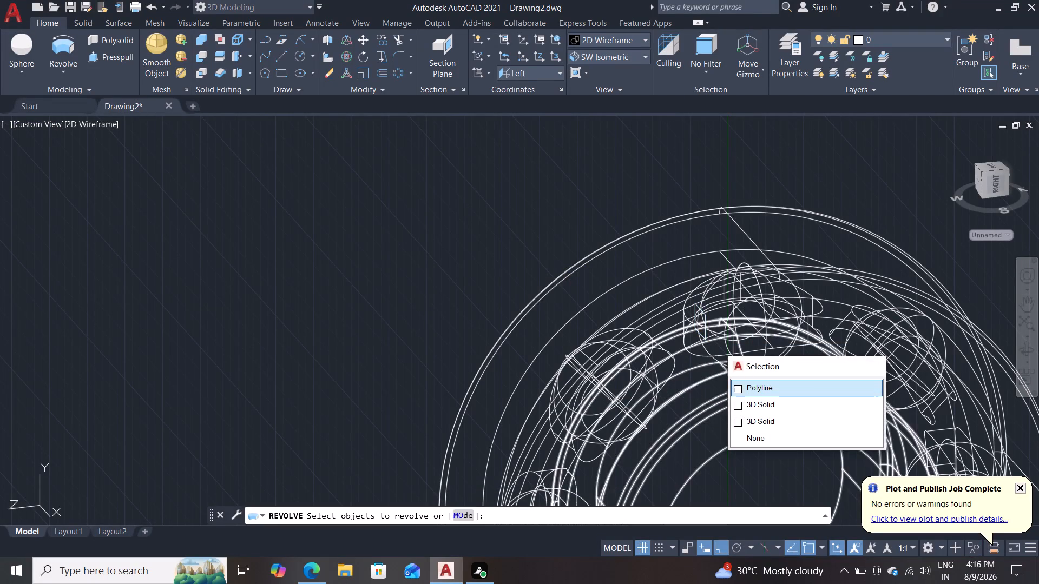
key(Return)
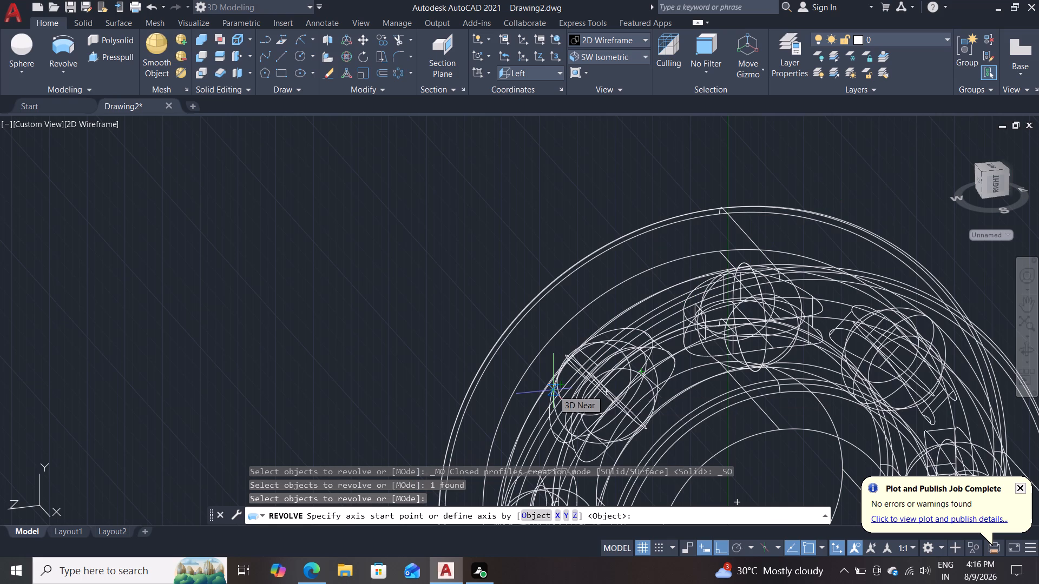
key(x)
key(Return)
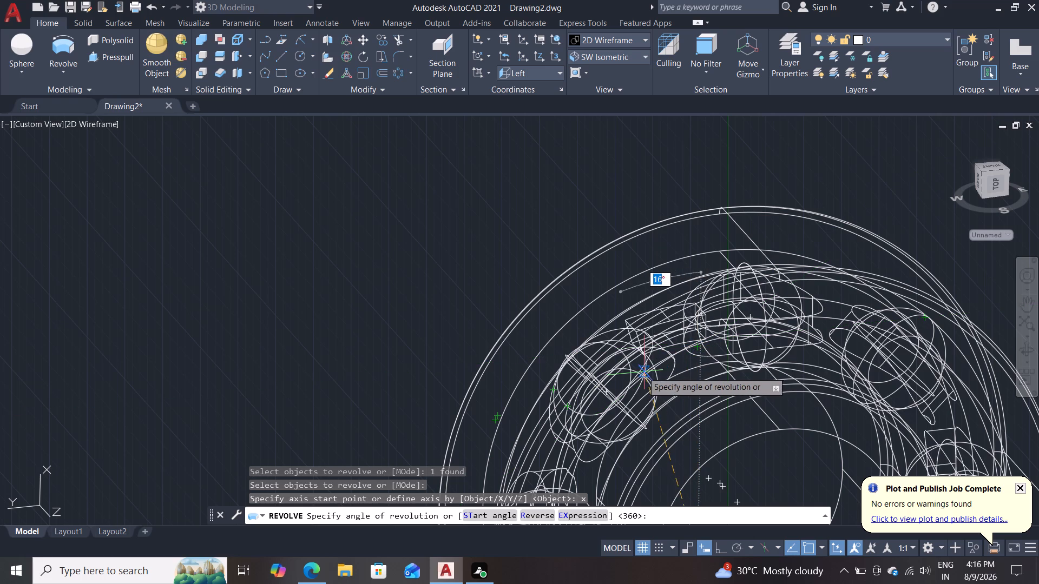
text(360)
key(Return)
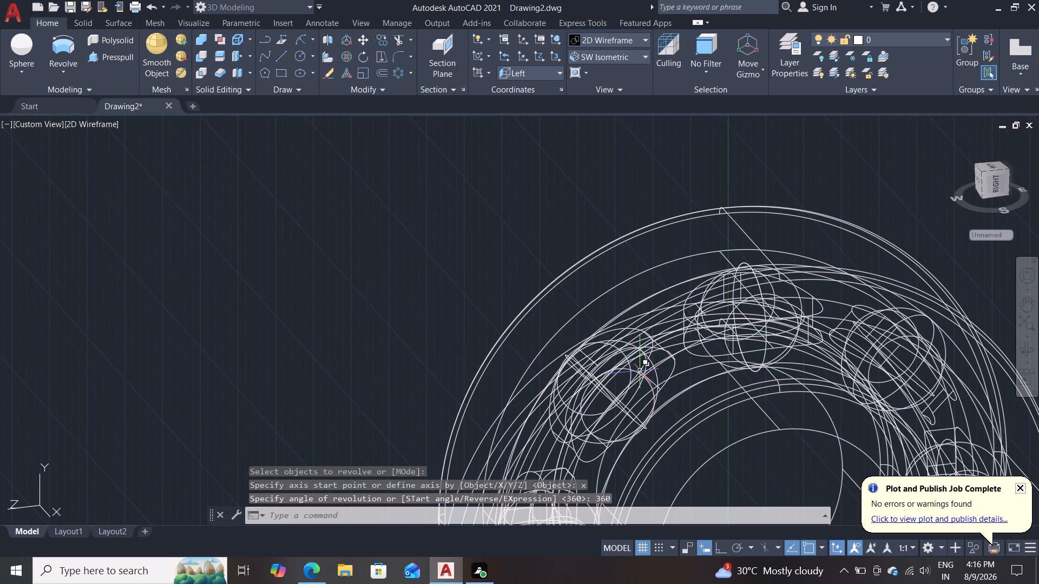
Display the bearing in Shades of Gray and examine the revolved ring from several angles.
scroll(374, 247, down, 1)
middle_drag(376, 241, 376, 237)
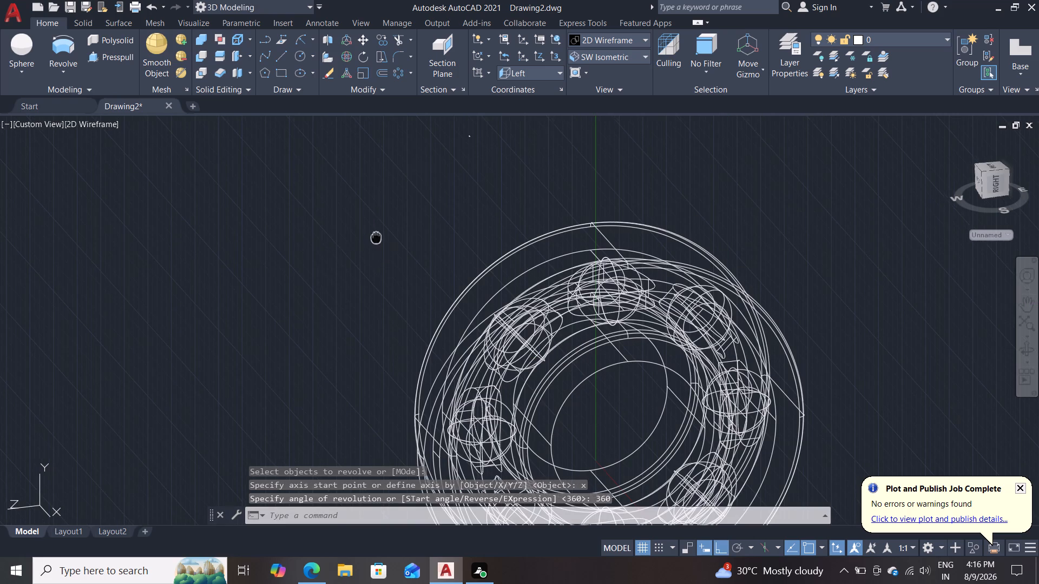
middle_drag(376, 237, 359, 201)
click(86, 118)
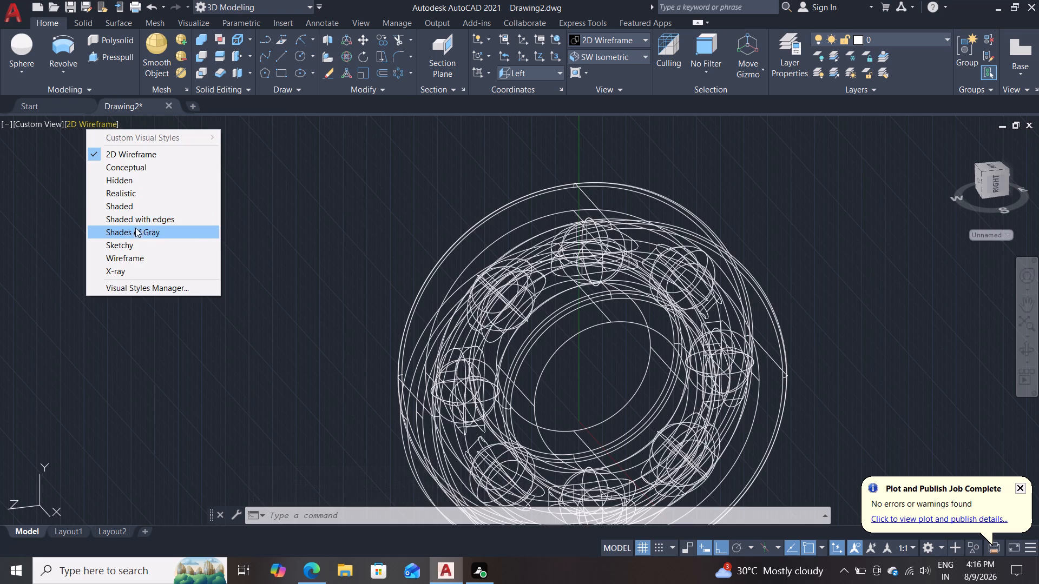
click(137, 231)
middle_drag(134, 233, 19, 151)
scroll(134, 232, down, 1)
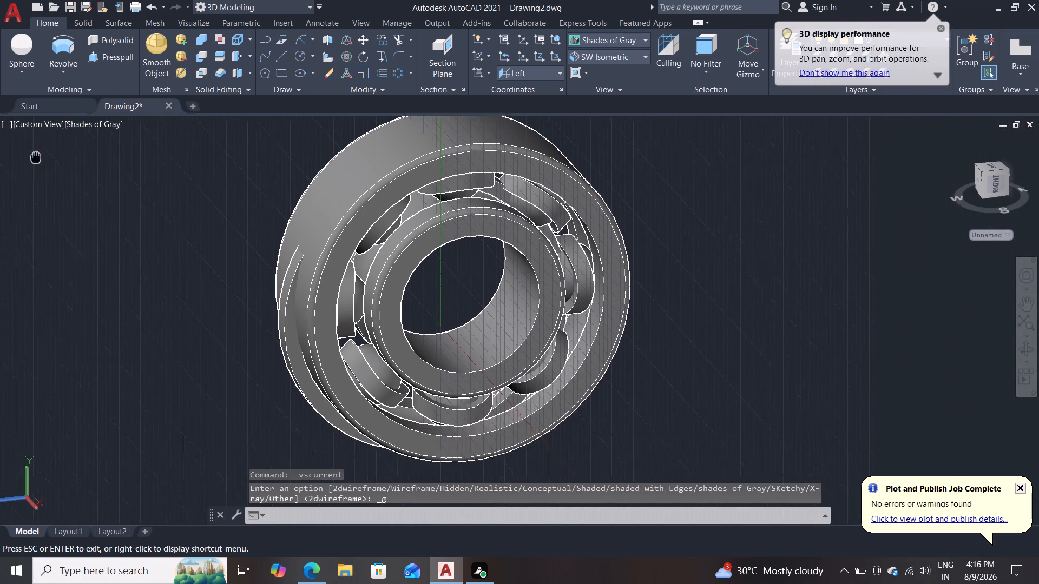
middle_drag(19, 151, 0, 146)
middle_drag(85, 259, 49, 224)
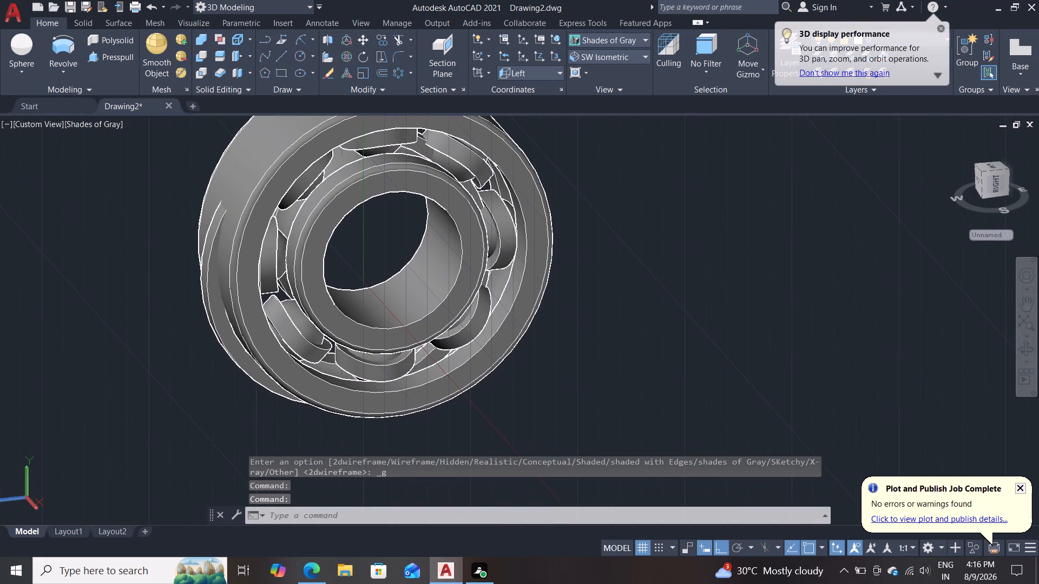
shift+middle_drag(588, 399, 535, 291)
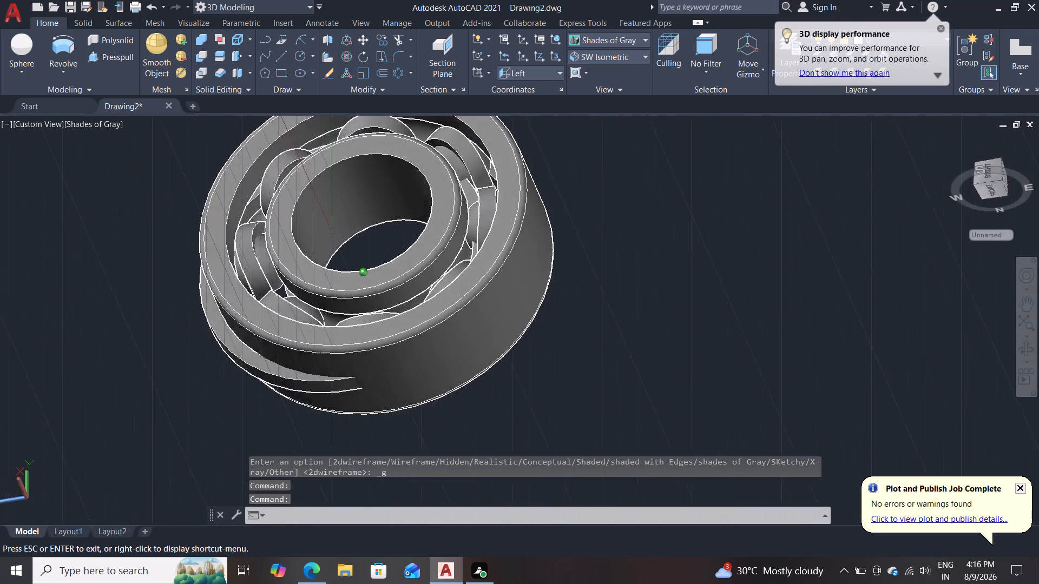
shift+middle_drag(535, 291, 586, 352)
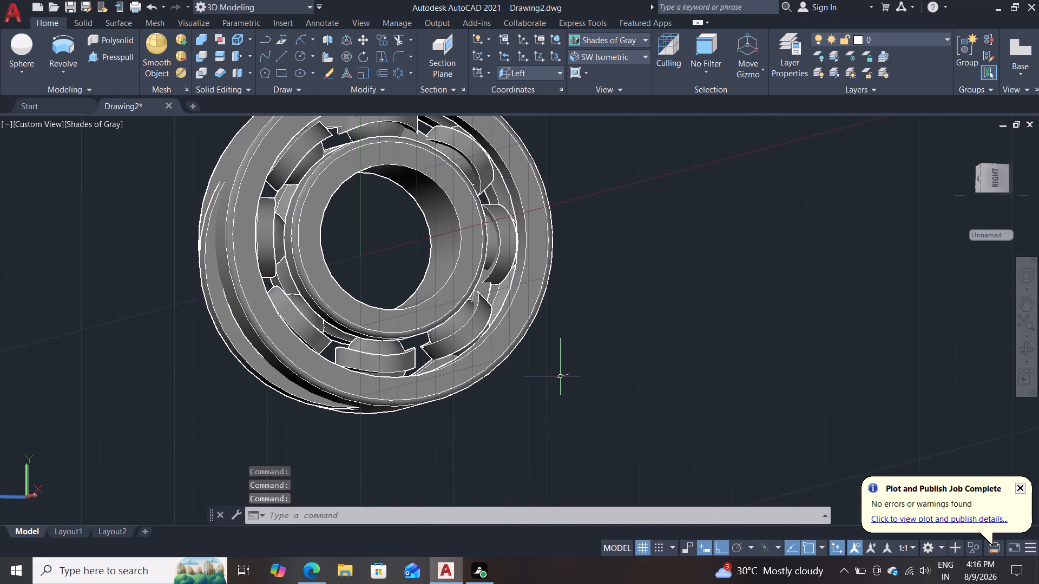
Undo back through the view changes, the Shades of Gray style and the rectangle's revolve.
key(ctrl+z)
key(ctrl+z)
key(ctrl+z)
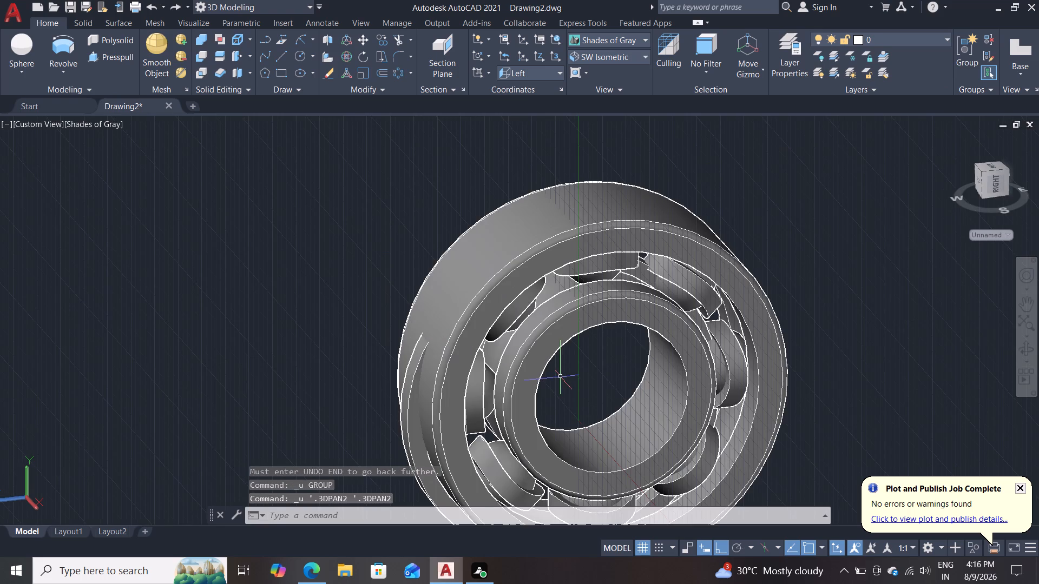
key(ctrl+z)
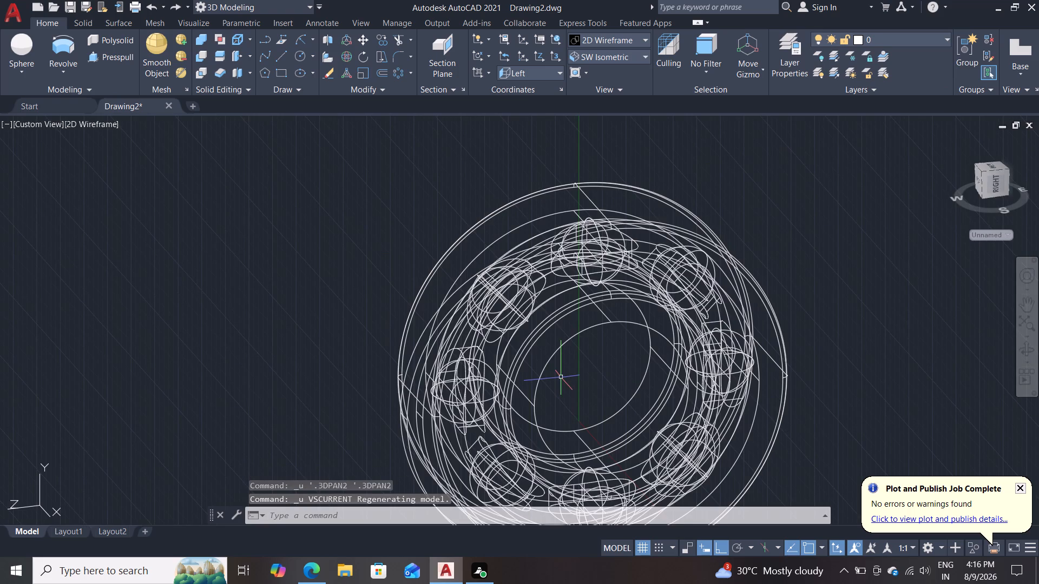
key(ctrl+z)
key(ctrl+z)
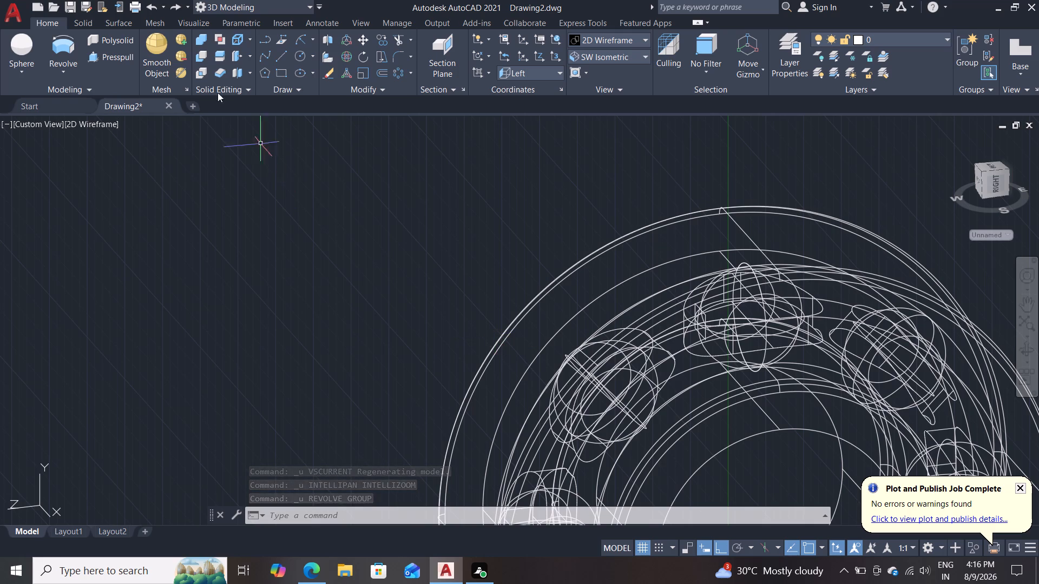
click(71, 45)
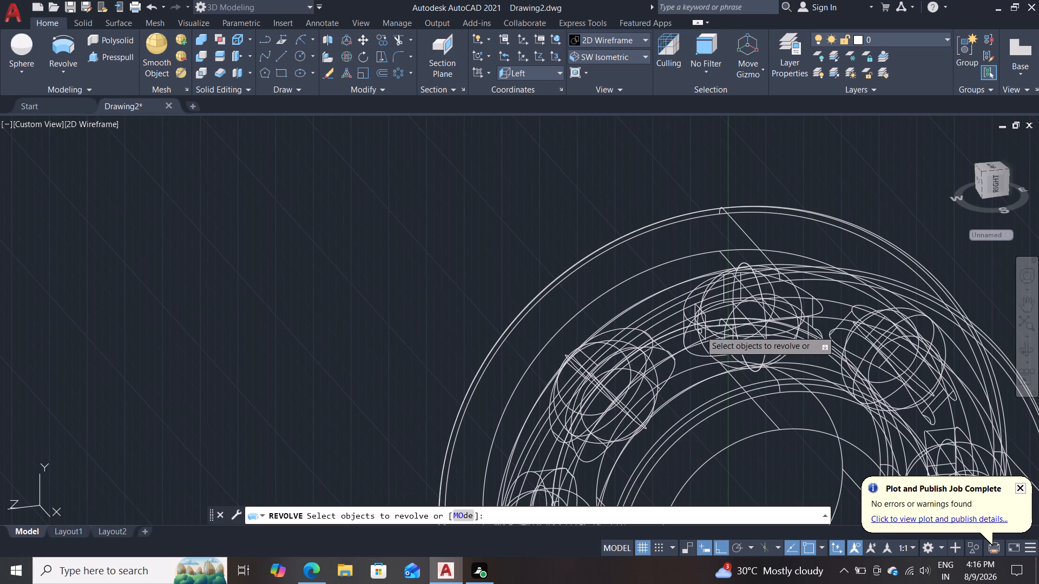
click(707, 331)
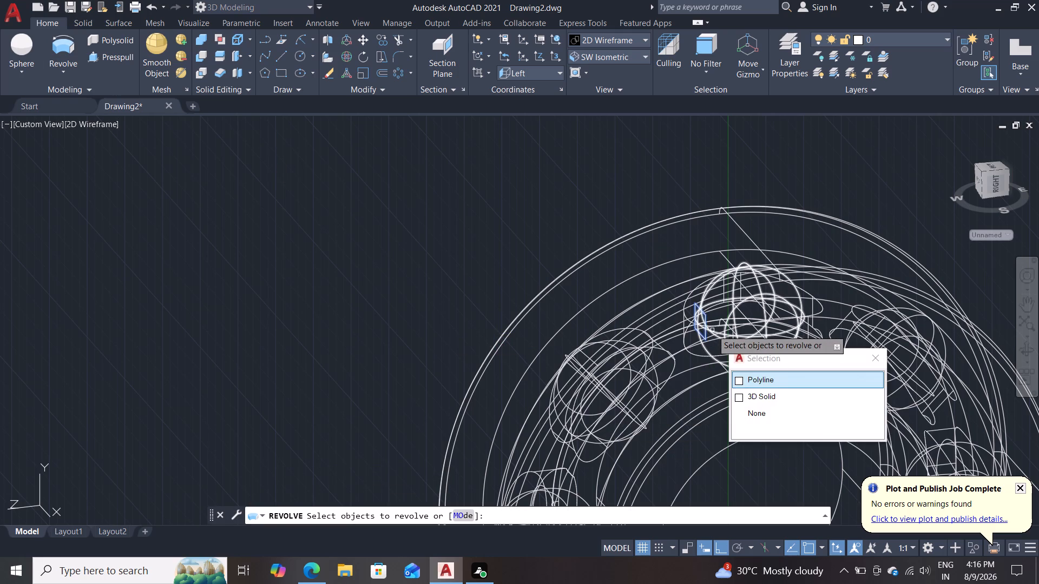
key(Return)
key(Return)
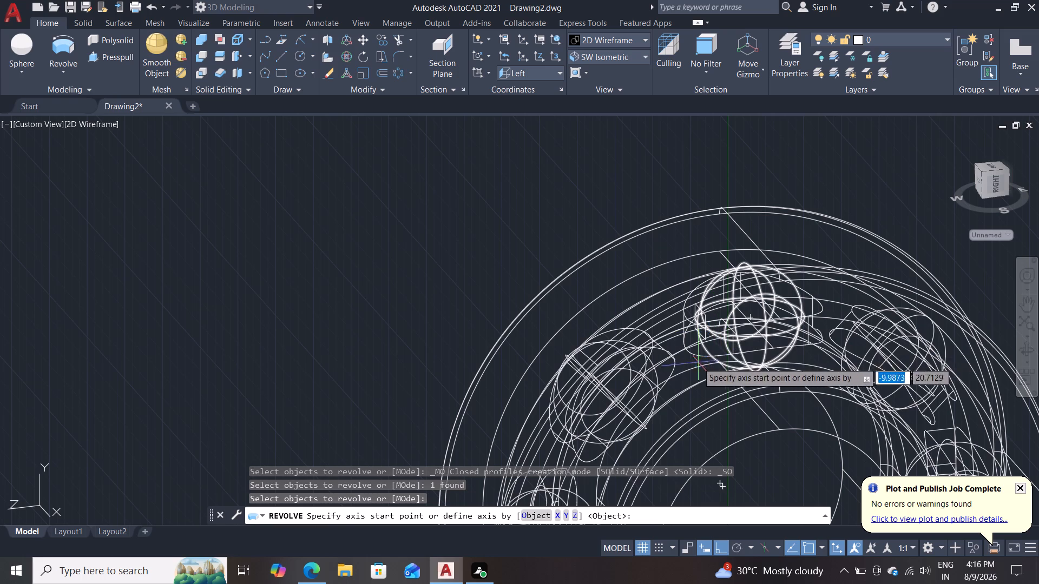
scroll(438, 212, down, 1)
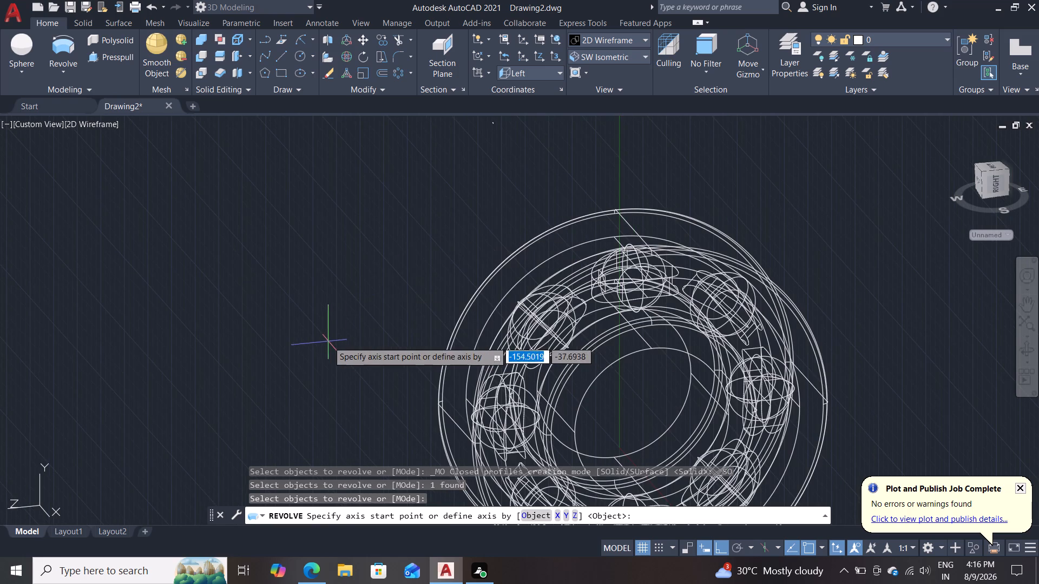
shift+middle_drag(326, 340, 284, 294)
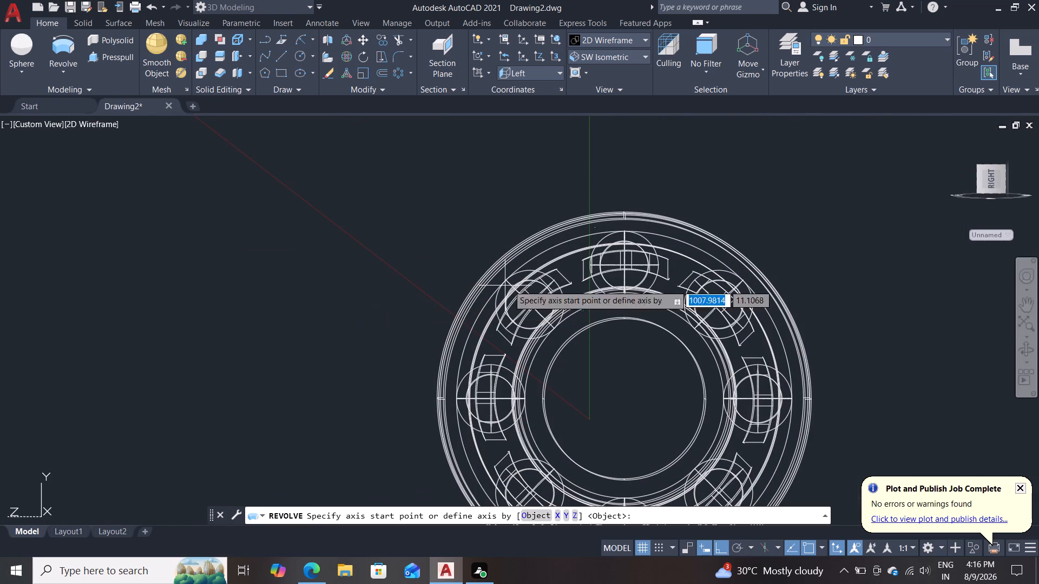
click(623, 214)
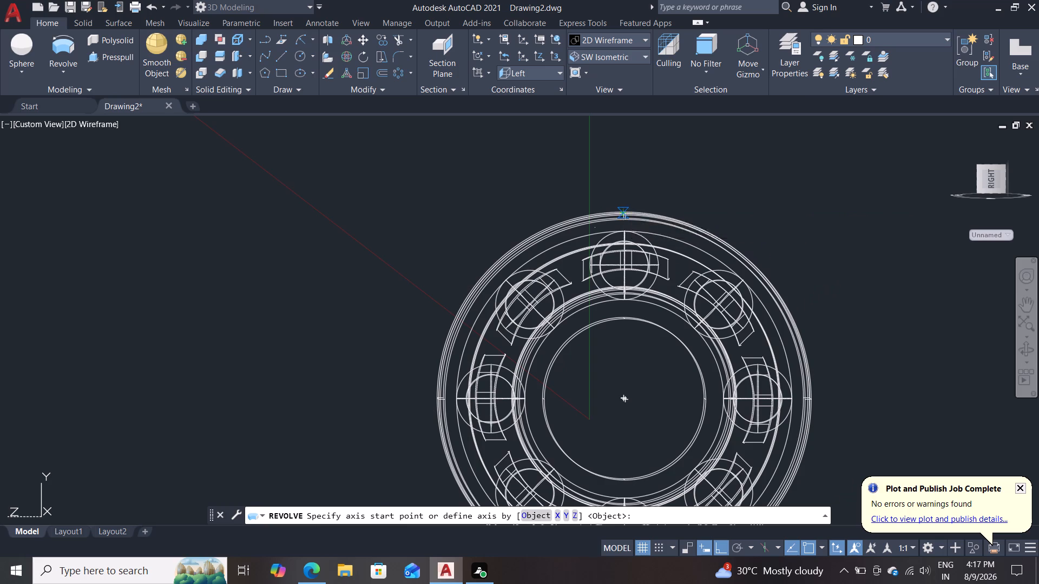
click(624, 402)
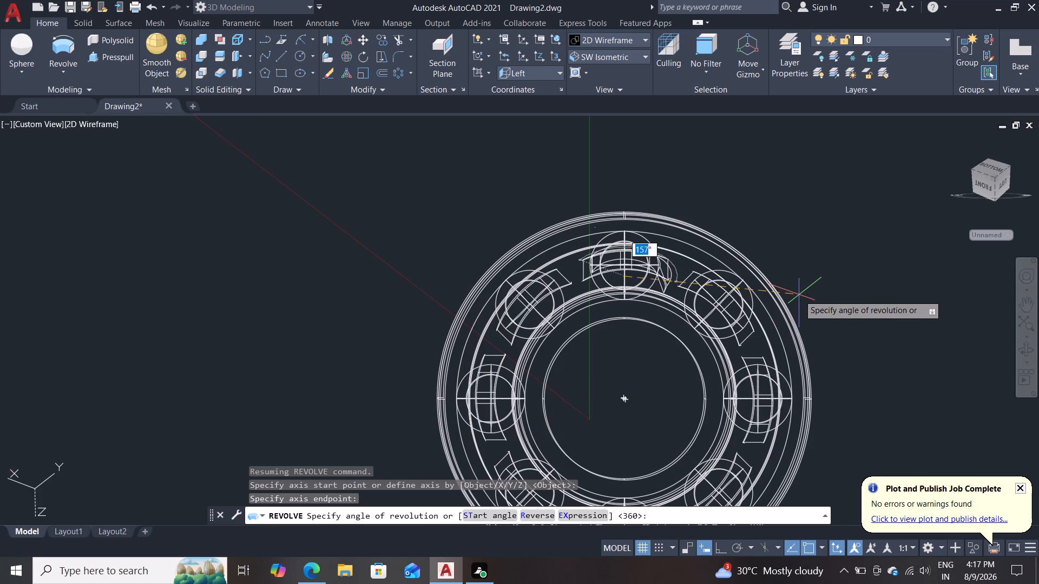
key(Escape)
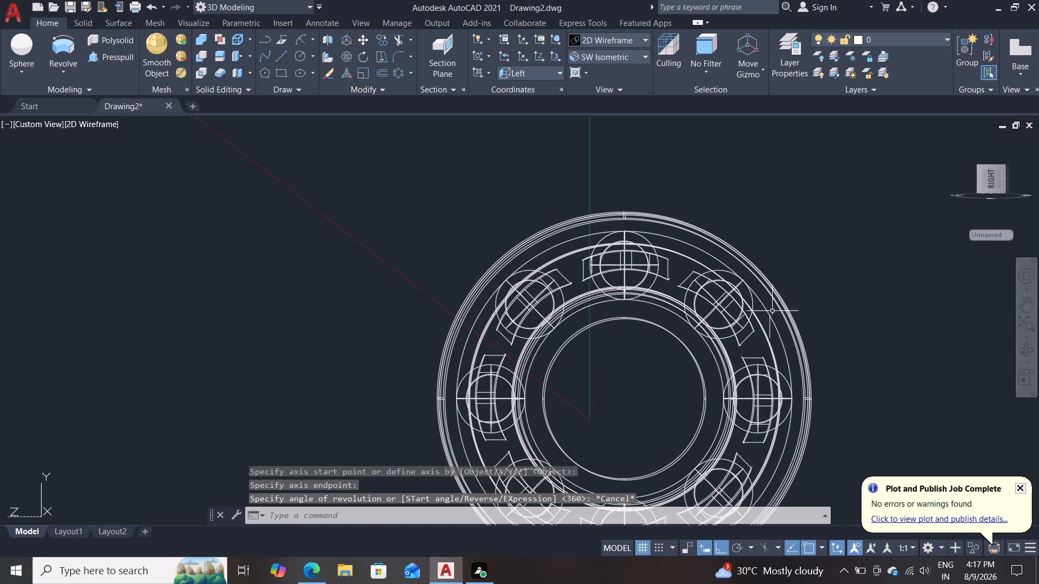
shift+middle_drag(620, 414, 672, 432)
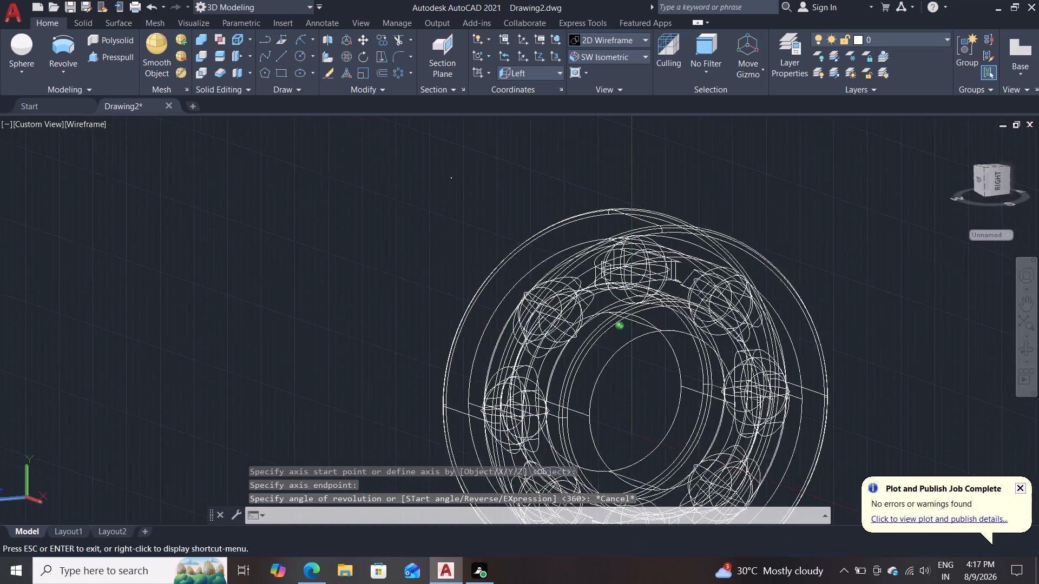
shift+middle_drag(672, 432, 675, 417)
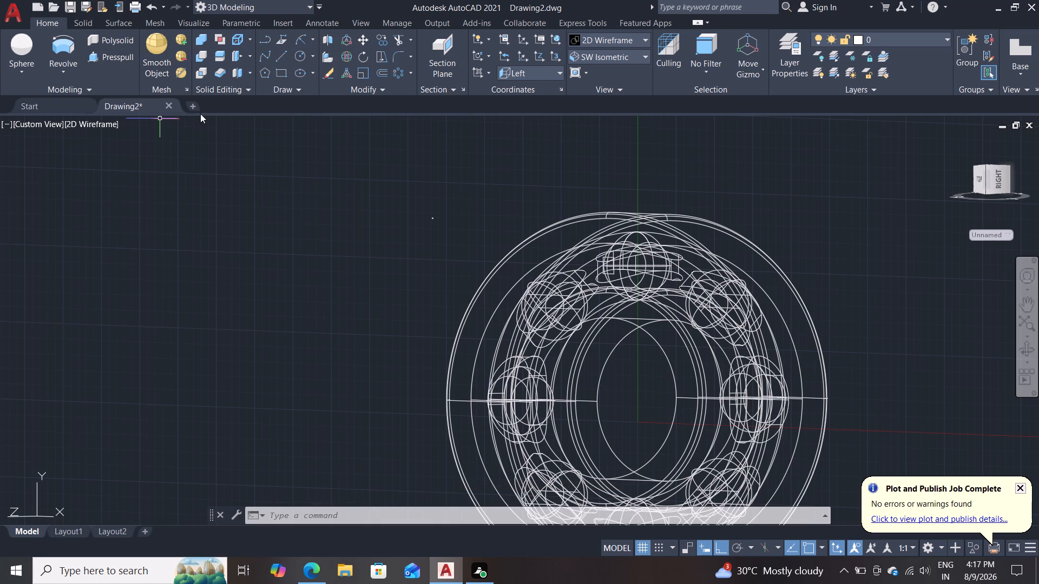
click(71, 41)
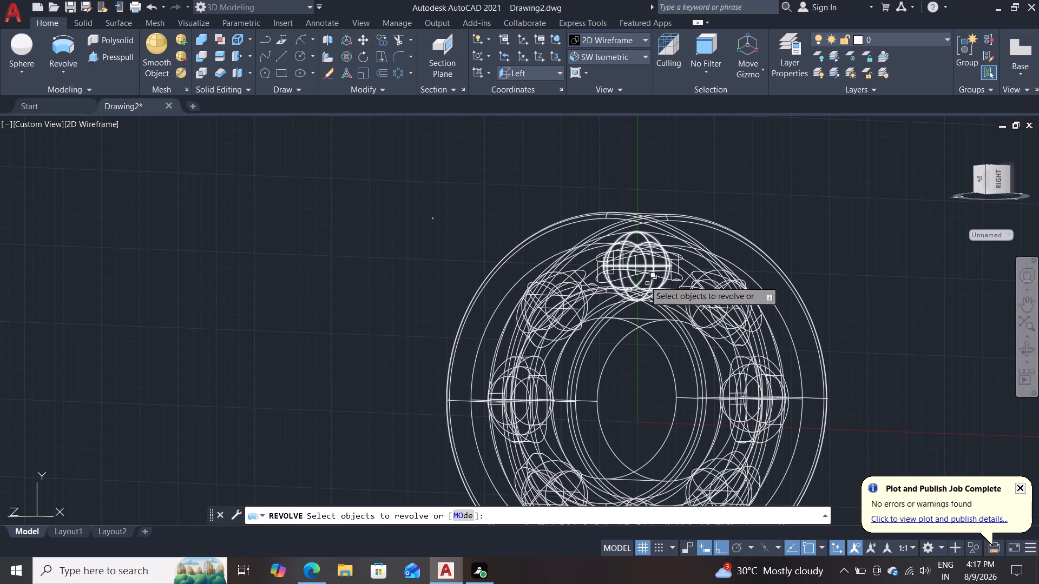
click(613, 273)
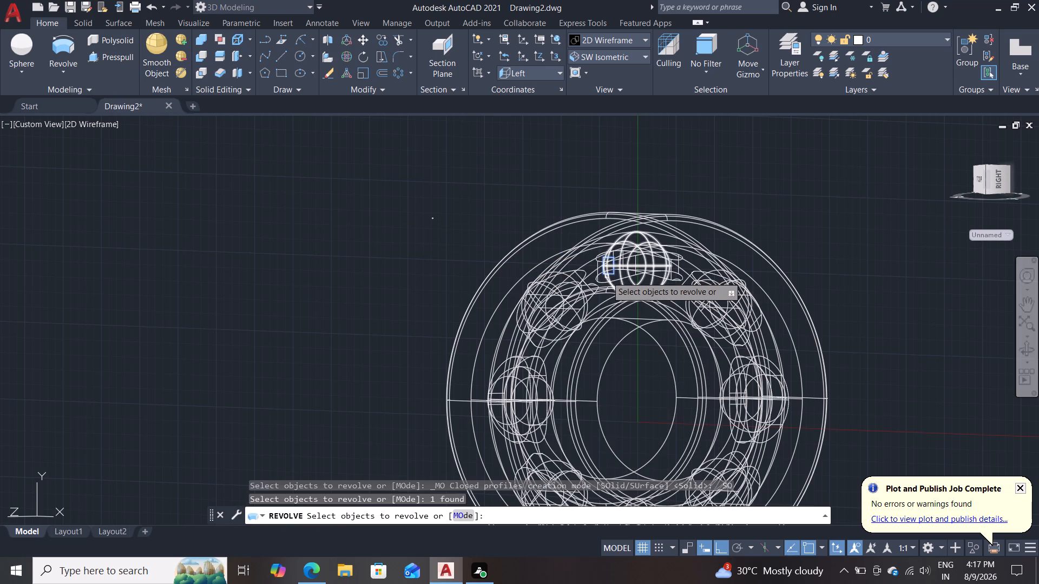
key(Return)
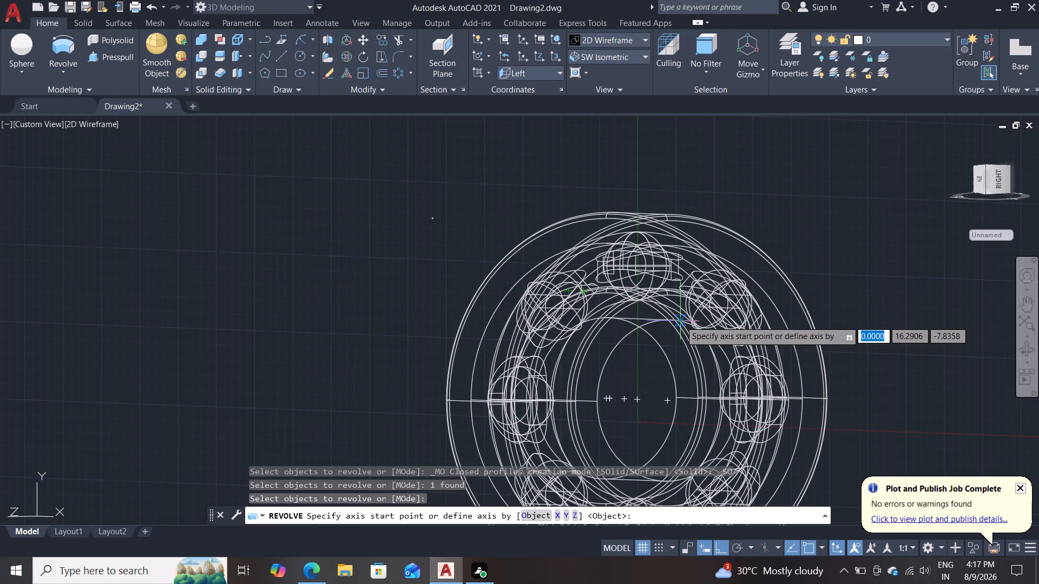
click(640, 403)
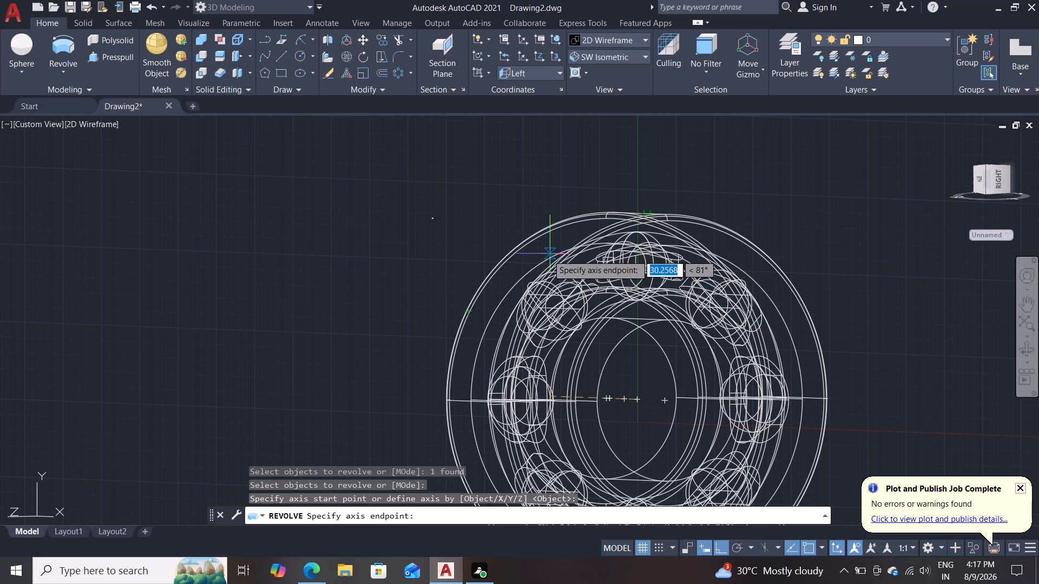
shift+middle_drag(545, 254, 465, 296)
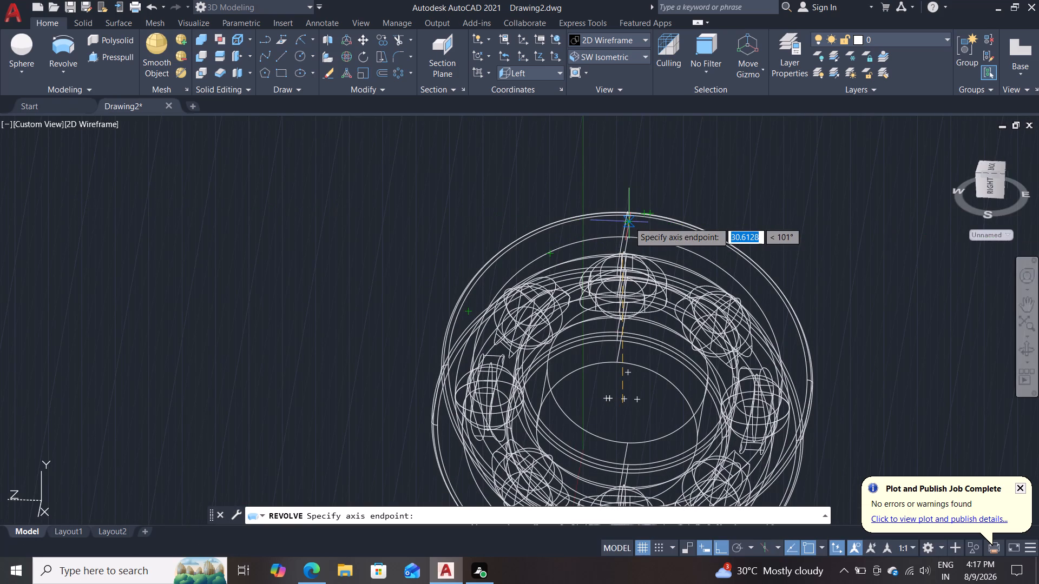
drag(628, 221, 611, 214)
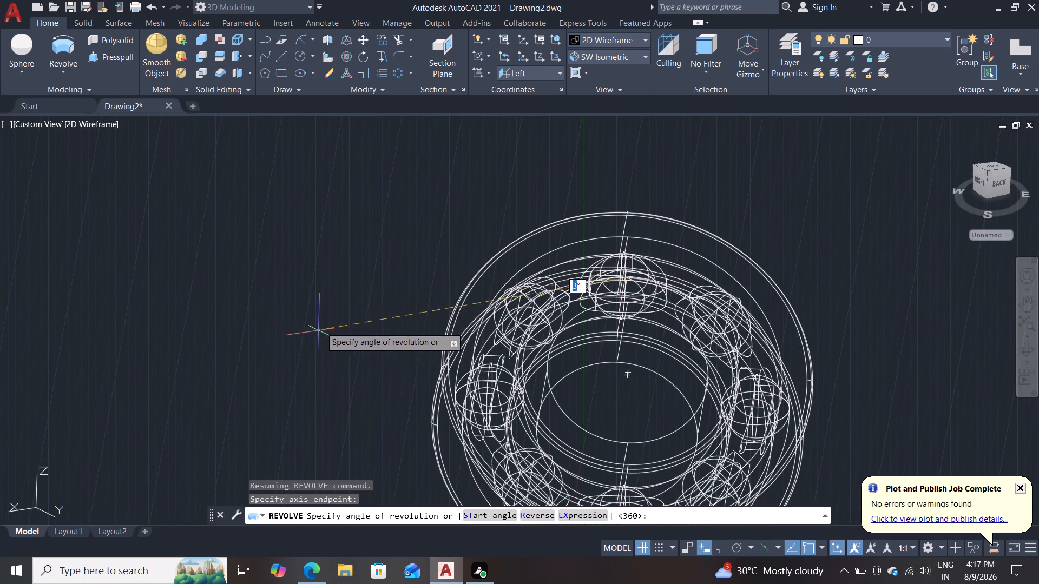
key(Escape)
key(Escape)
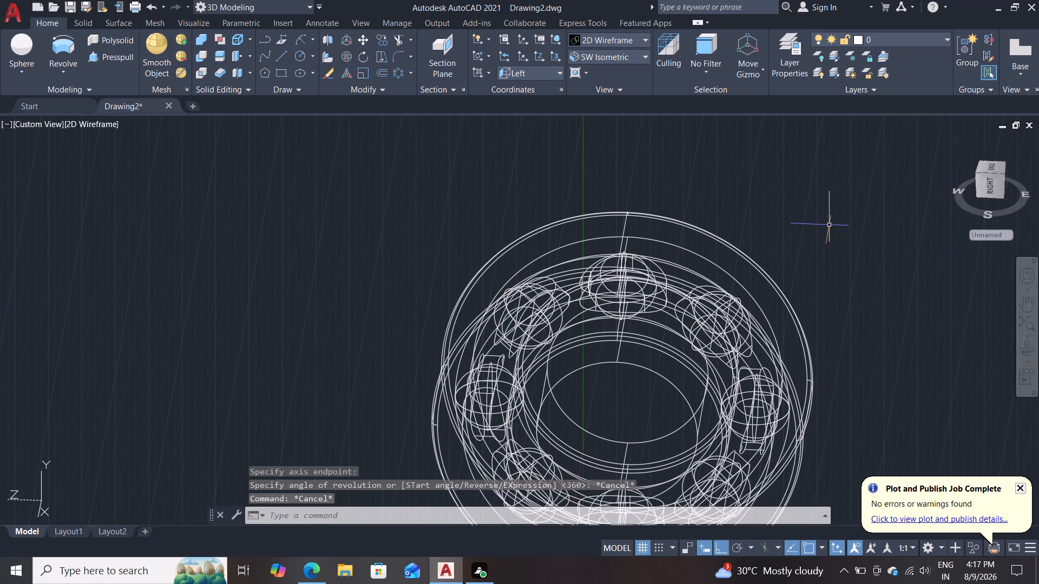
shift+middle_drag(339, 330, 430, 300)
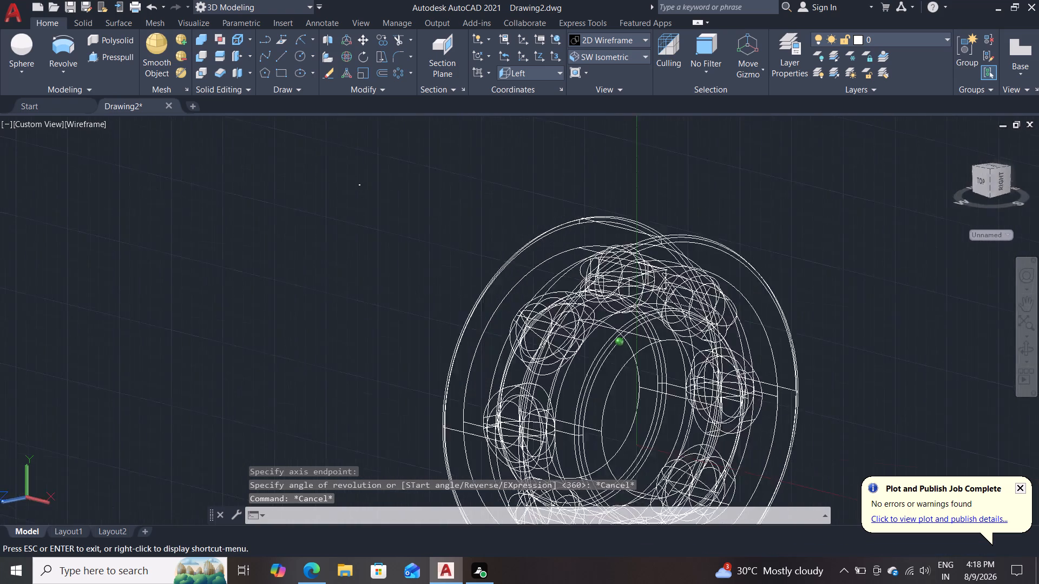
Examine the wireframe bearing from the side and front to check where the rectangle profile sits at the upper ball's collar.
shift+middle_drag(430, 300, 443, 311)
scroll(440, 299, up, 2)
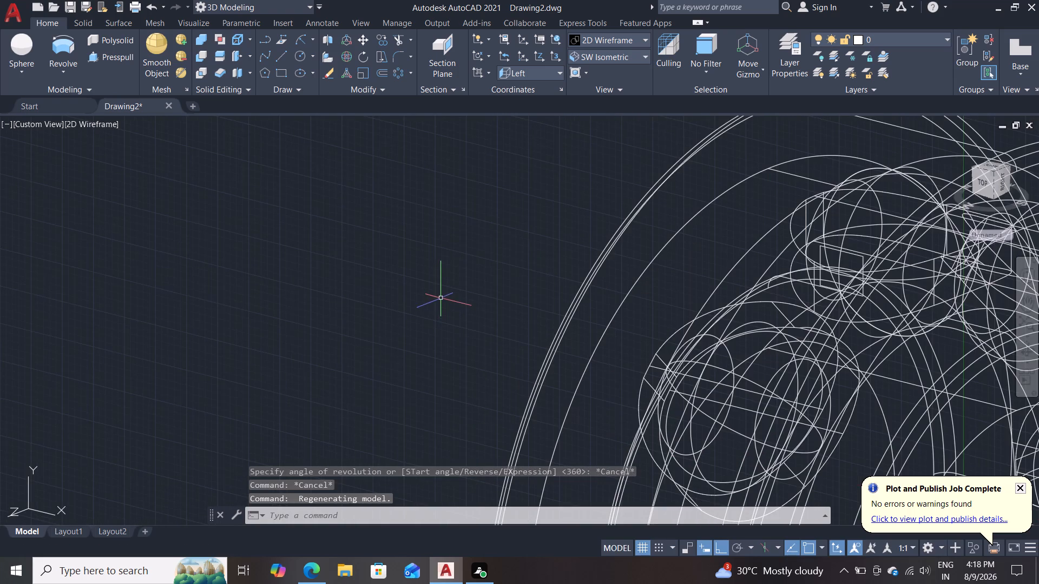
middle_drag(437, 296, 273, 270)
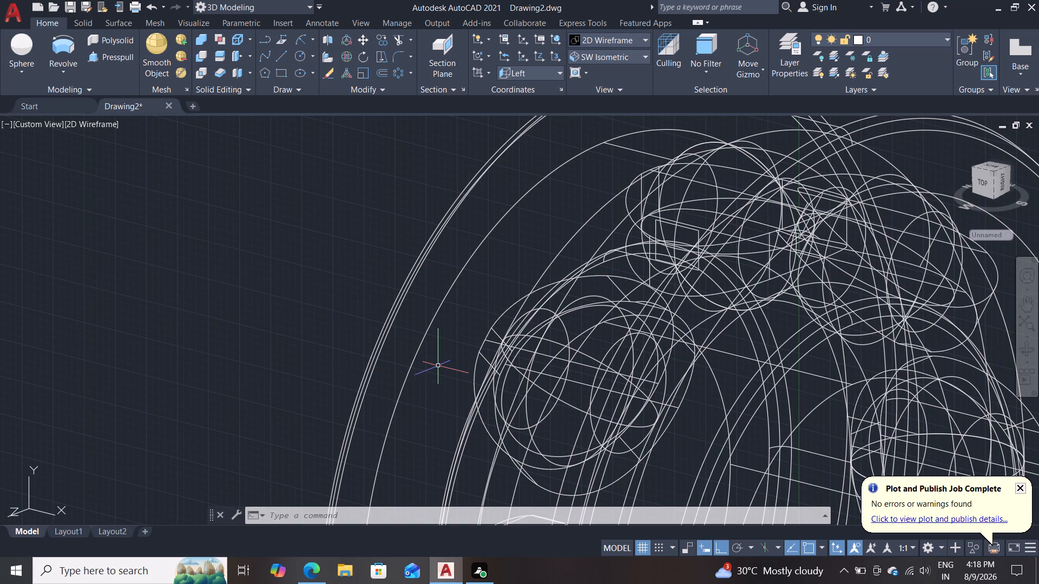
scroll(495, 330, down, 1)
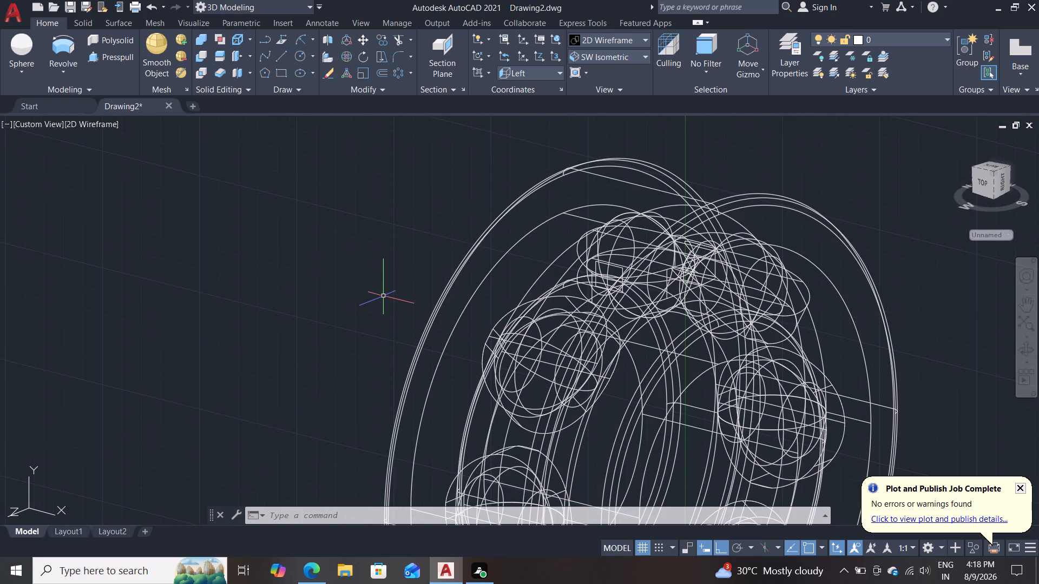
shift+middle_drag(308, 393, 304, 388)
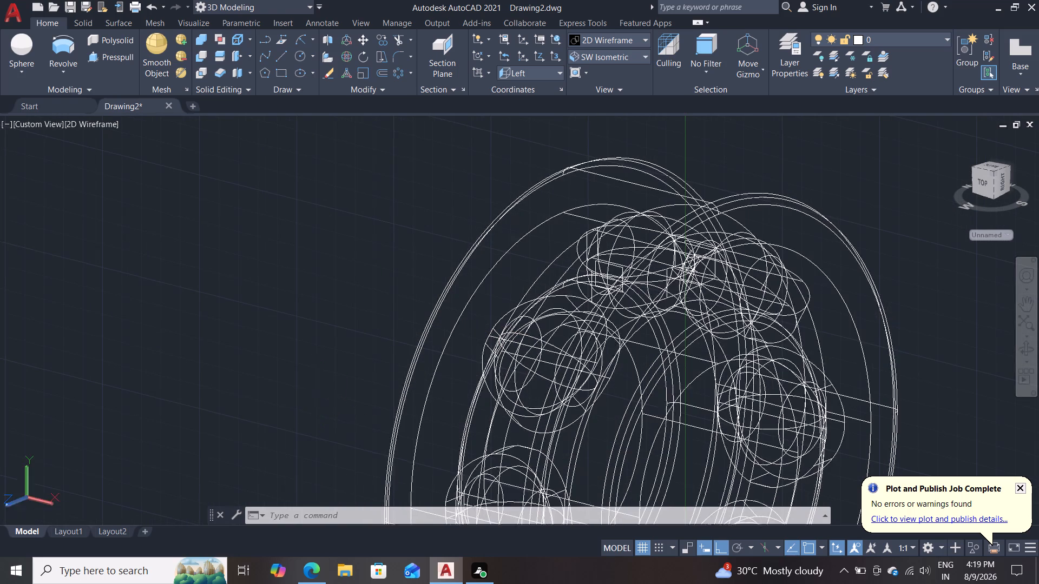
shift+middle_drag(304, 388, 358, 335)
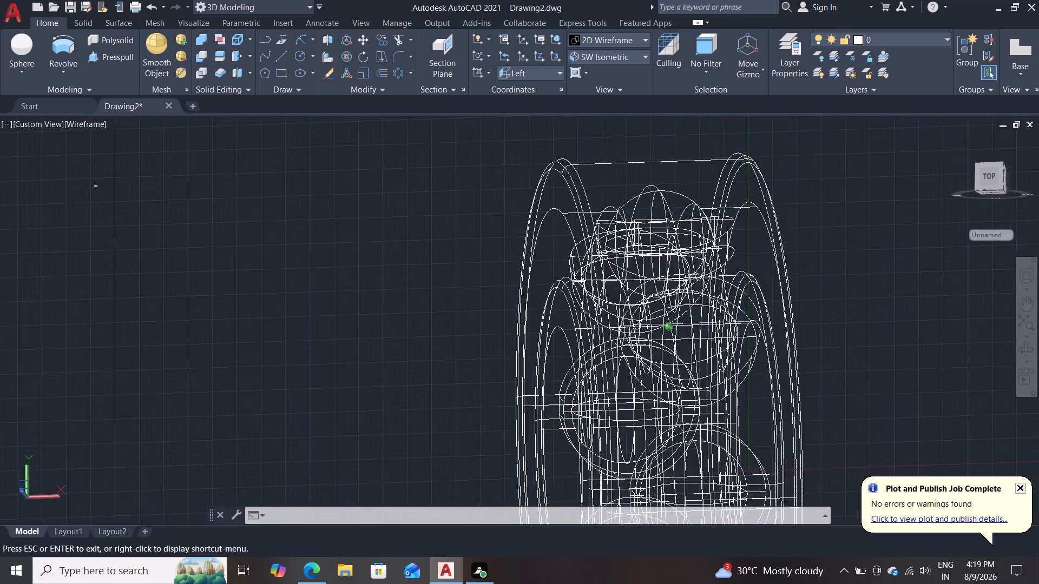
shift+middle_drag(358, 335, 370, 386)
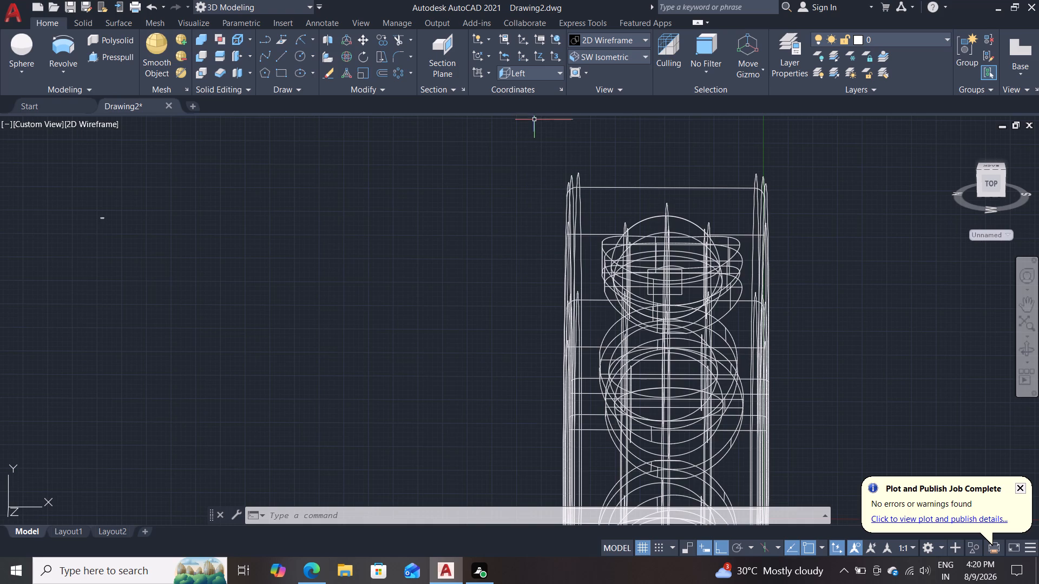
scroll(521, 177, down, 2)
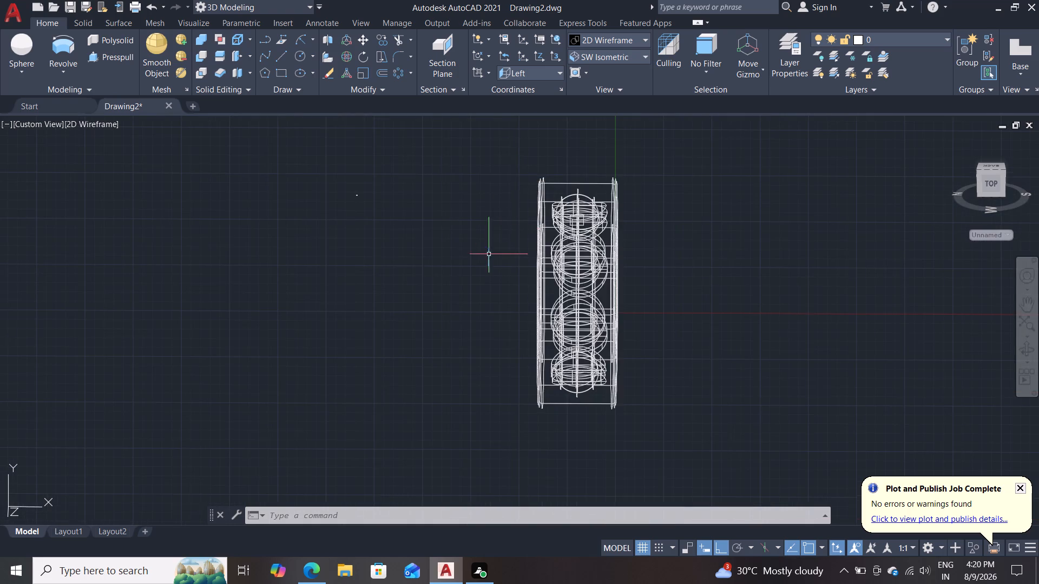
scroll(489, 255, up, 3)
middle_drag(492, 228, 375, 256)
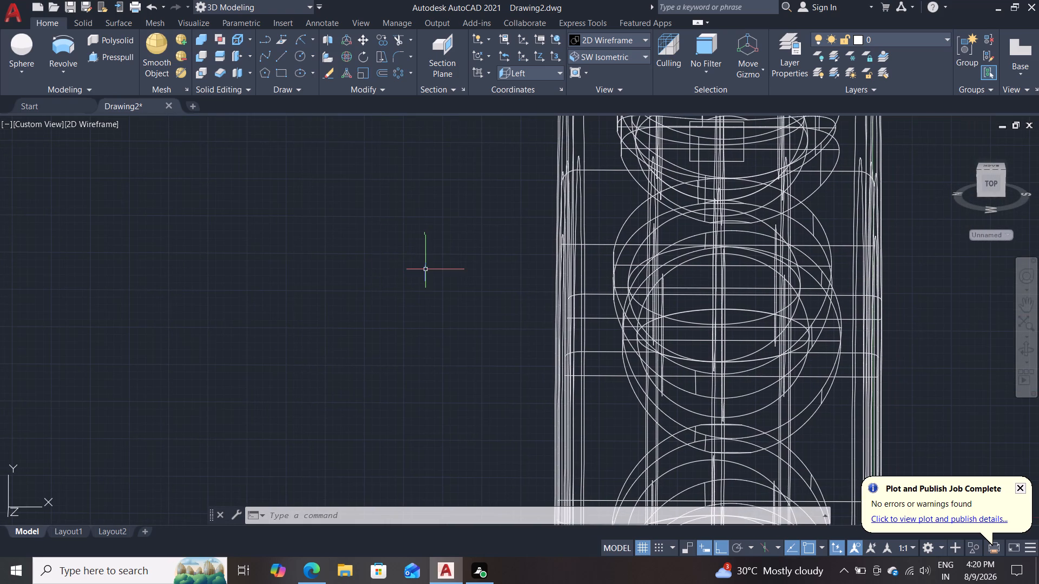
scroll(244, 217, down, 1)
middle_drag(705, 302, 619, 321)
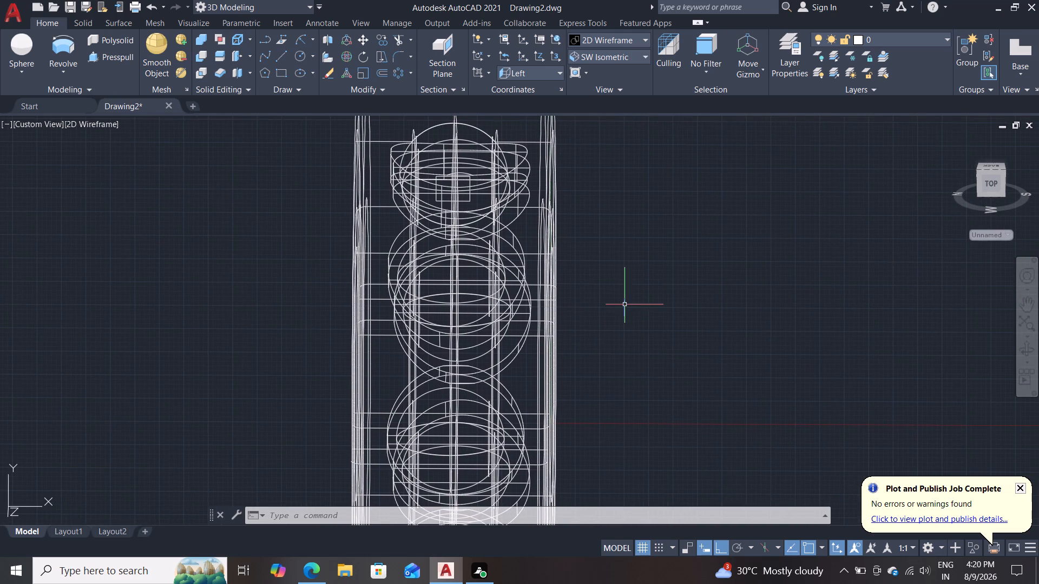
shift+middle_drag(652, 329, 529, 313)
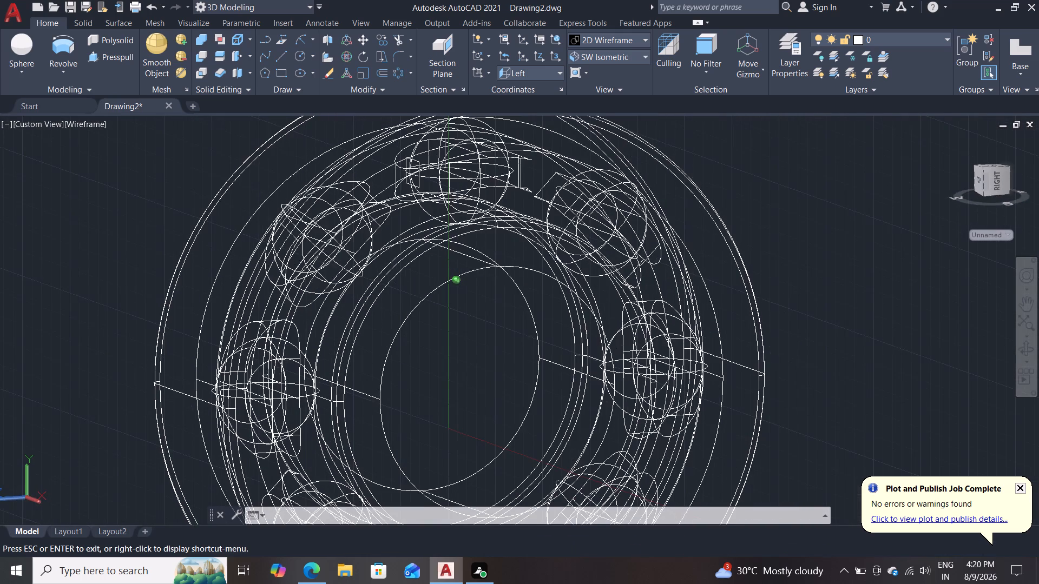
shift+middle_drag(529, 313, 529, 314)
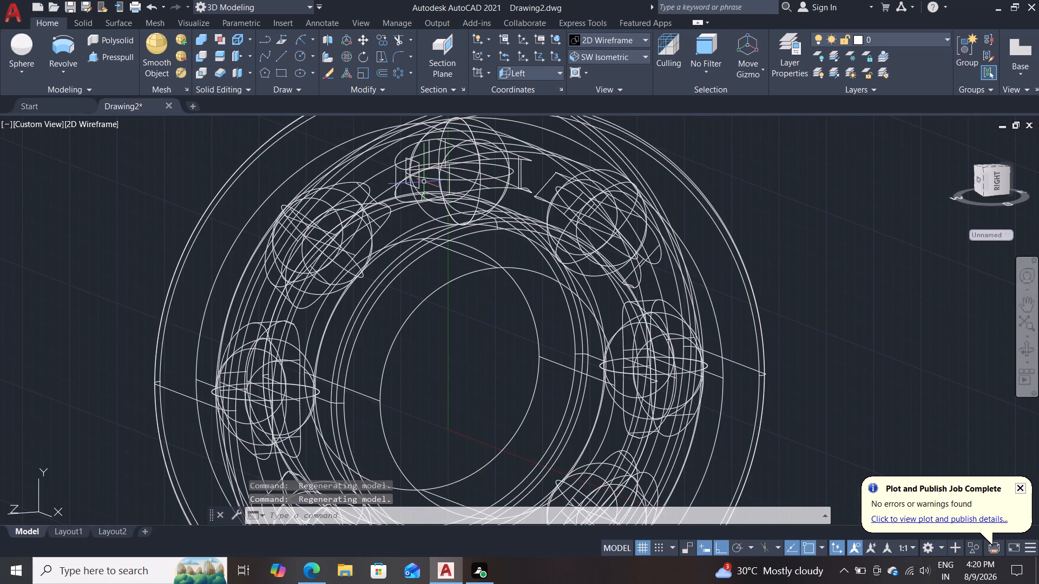
Display the bearing in Shades of Gray to inspect the collars between the races, and return to 2D Wireframe.
click(418, 184)
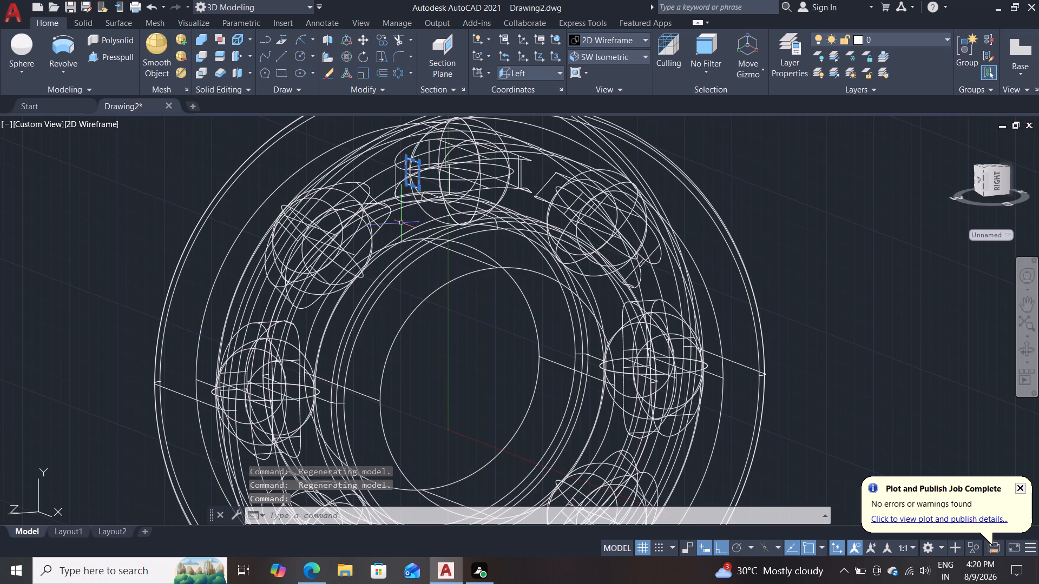
click(97, 126)
click(158, 233)
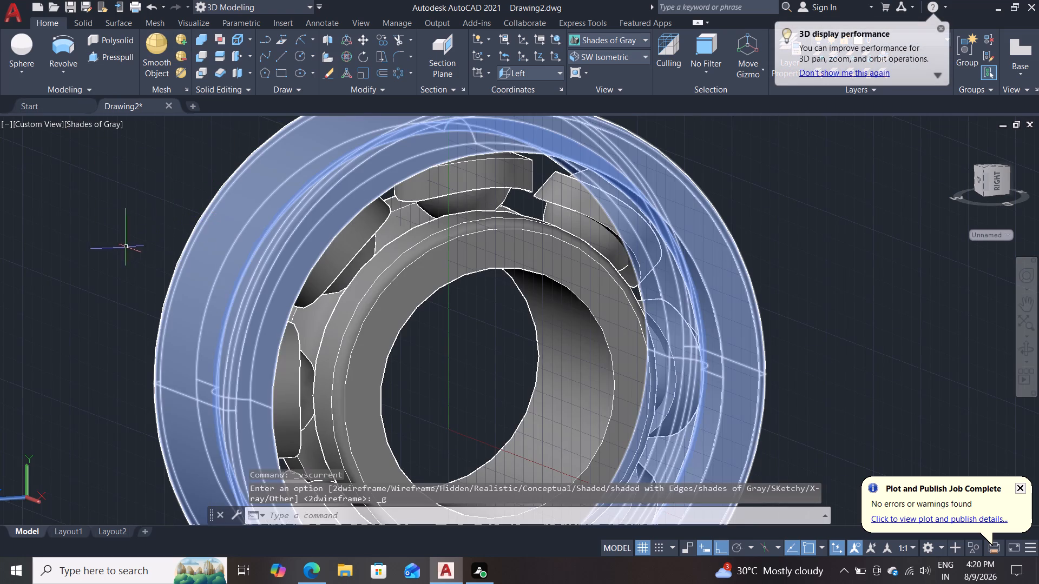
shift+middle_drag(95, 232, 79, 190)
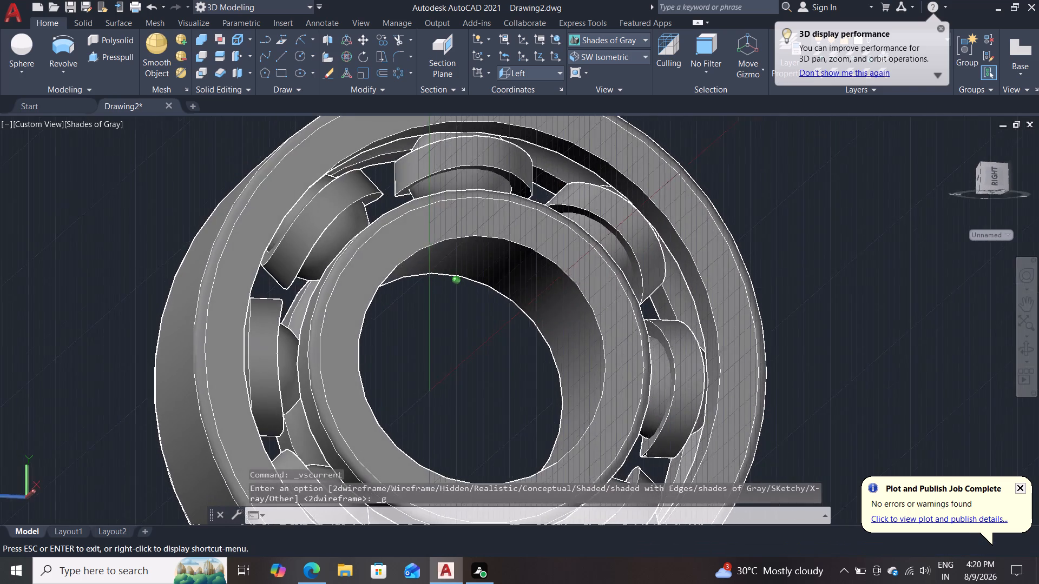
shift+middle_drag(79, 190, 76, 214)
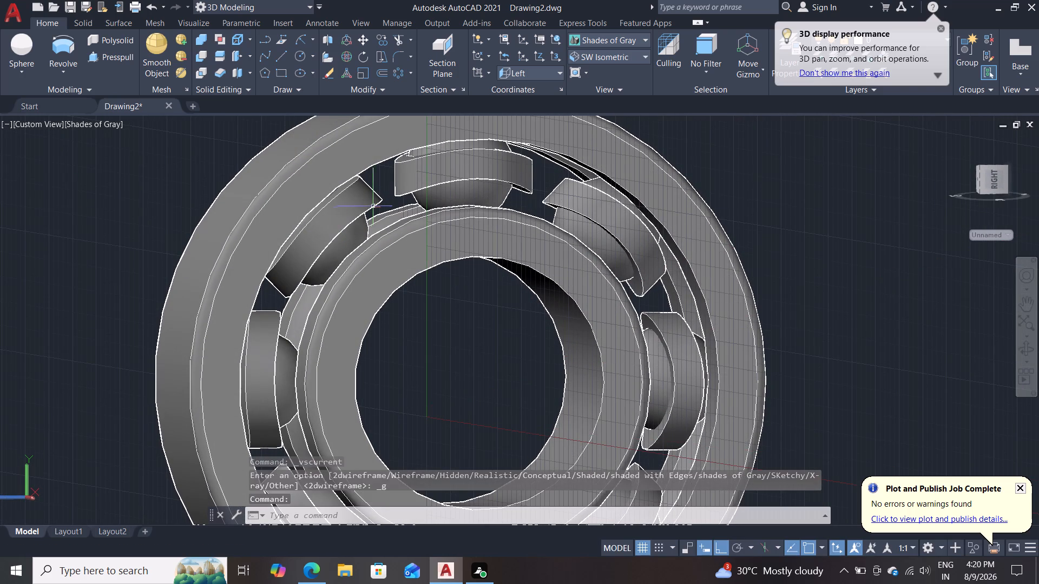
key(Escape)
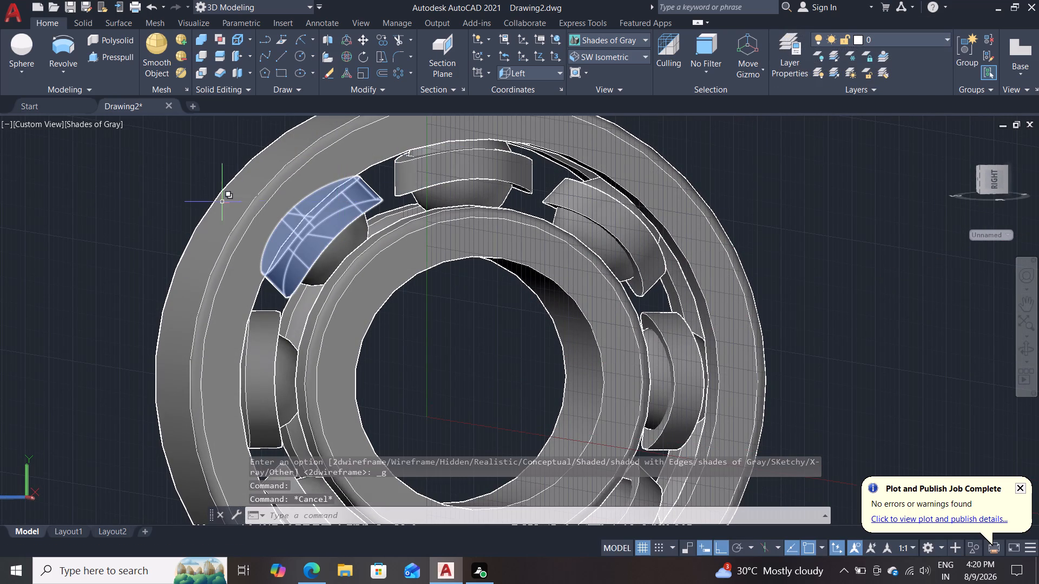
key(Escape)
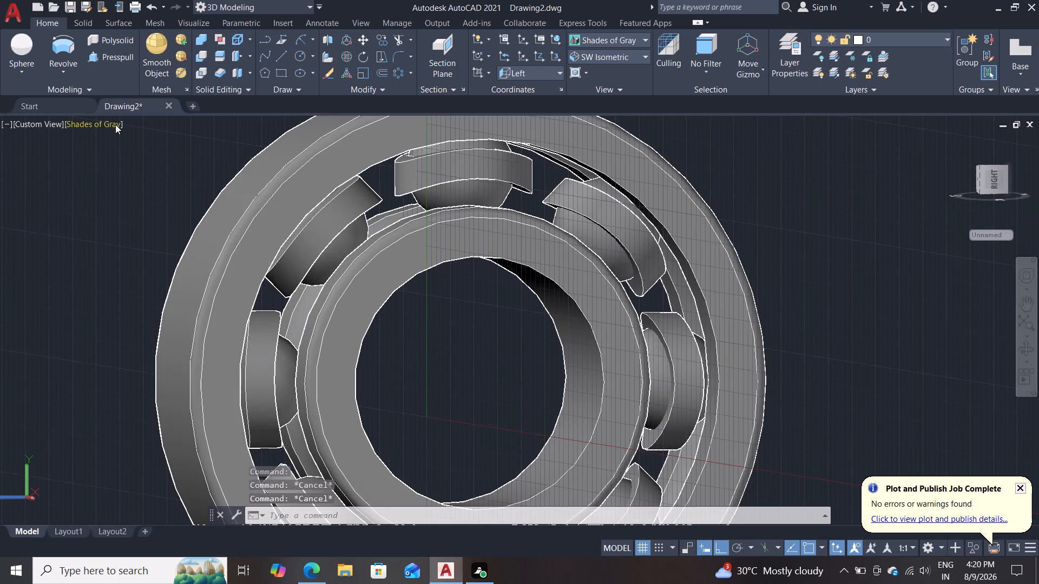
click(115, 124)
click(144, 158)
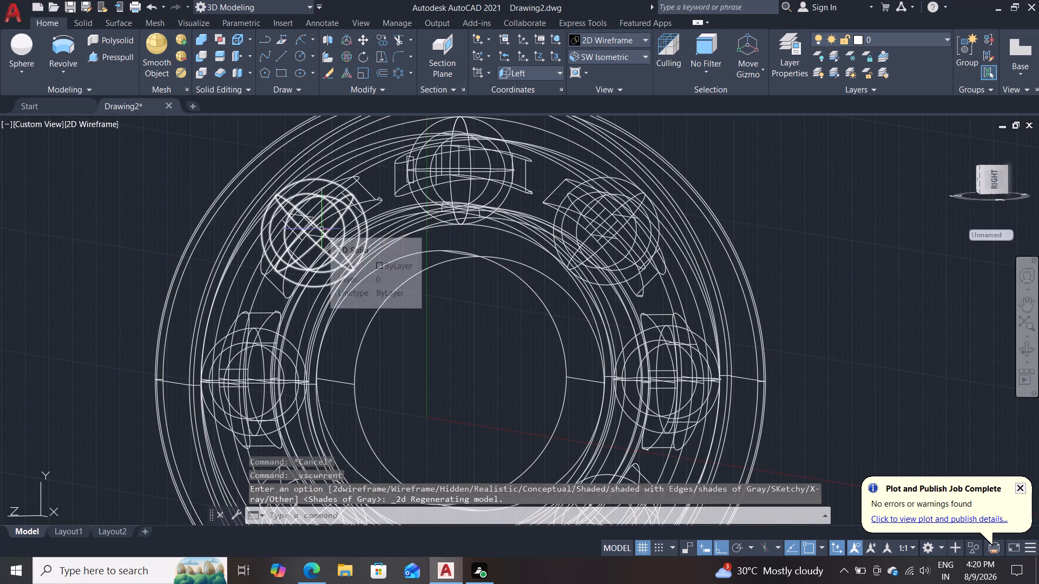
Move the rectangle profile by its lower corner from the upper ball's collar to the near corner of the adjacent ball's collar.
key(m)
key(Return)
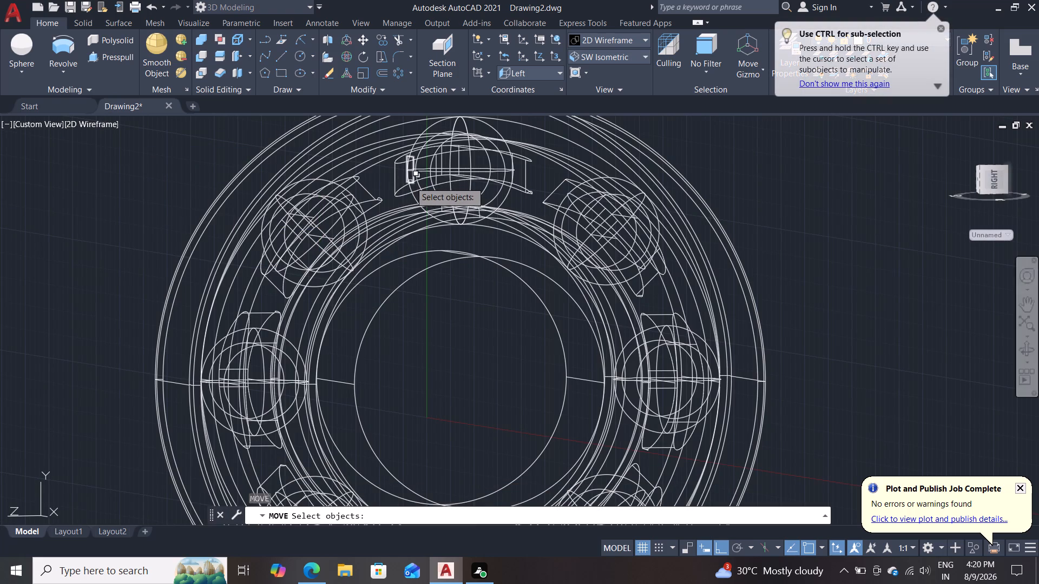
click(410, 182)
key(Return)
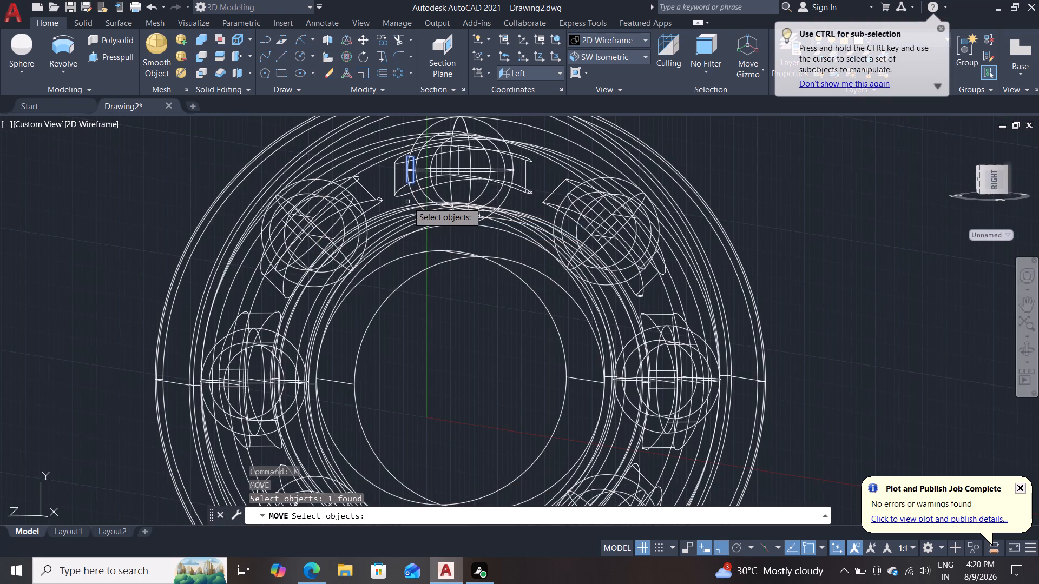
key(Return)
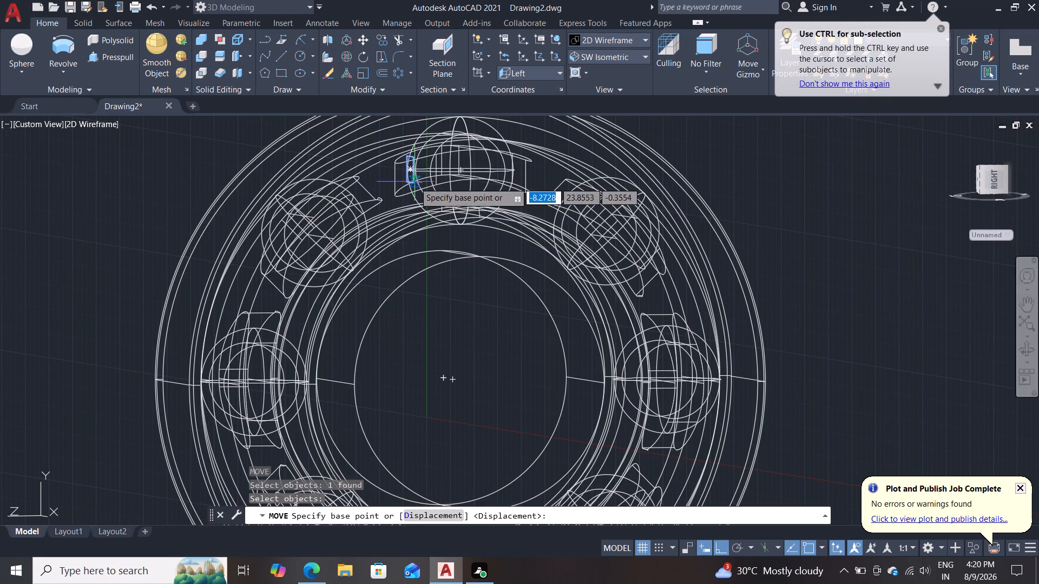
click(415, 182)
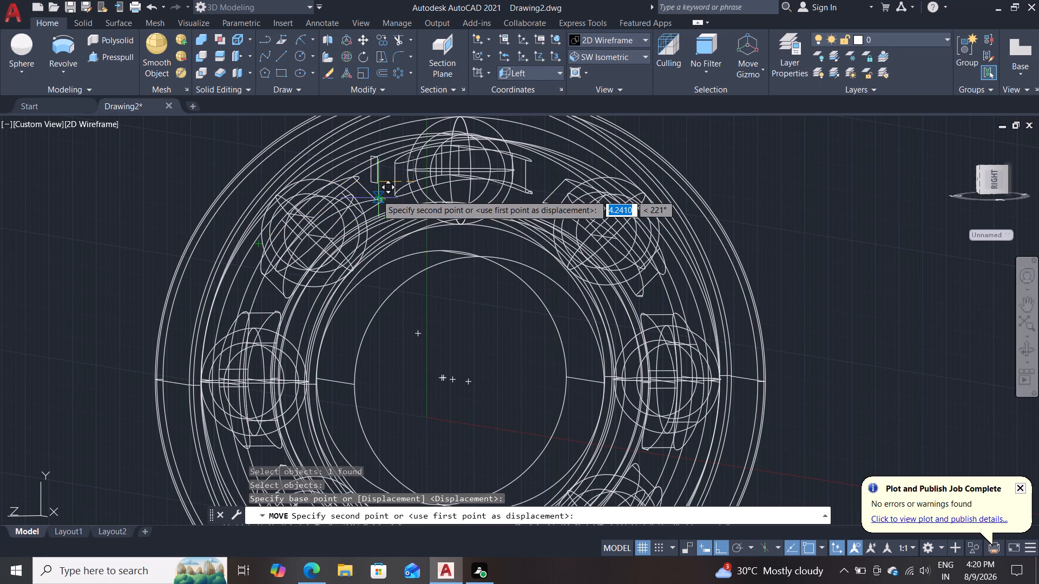
click(379, 200)
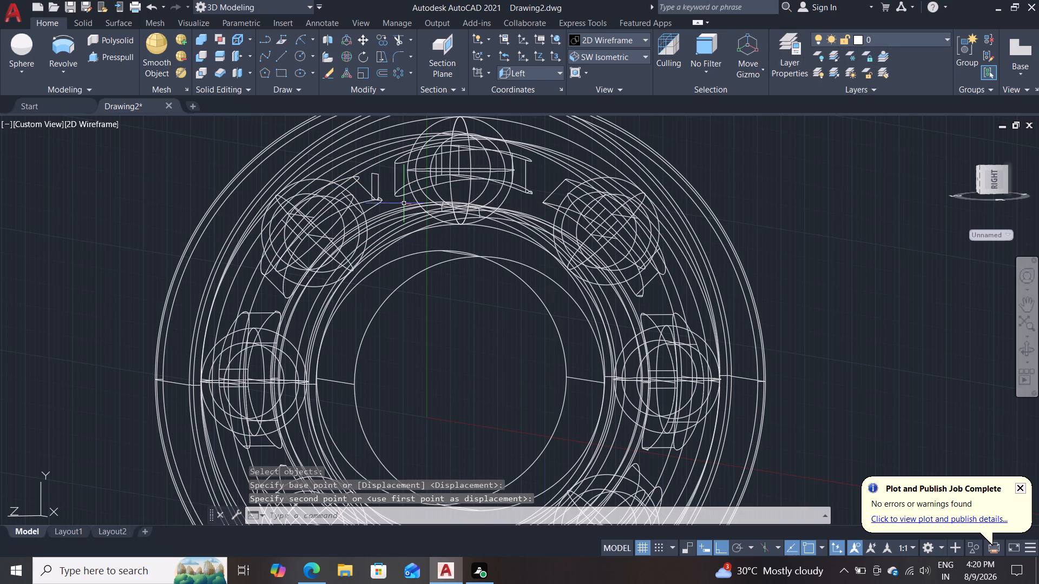
key(Escape)
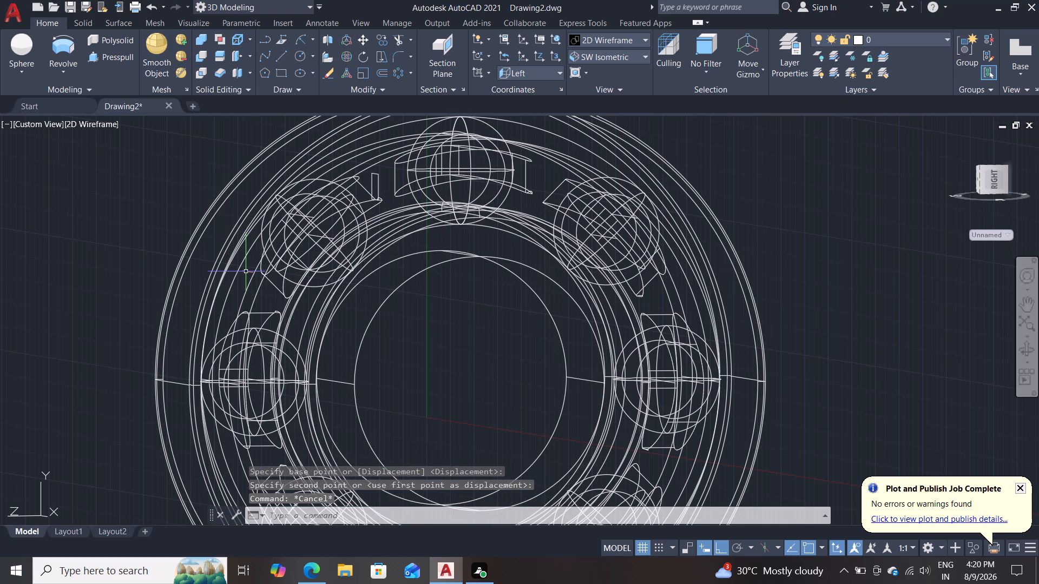
Revolve the moved rectangle profile 360 degrees about the X axis as a solid.
click(49, 42)
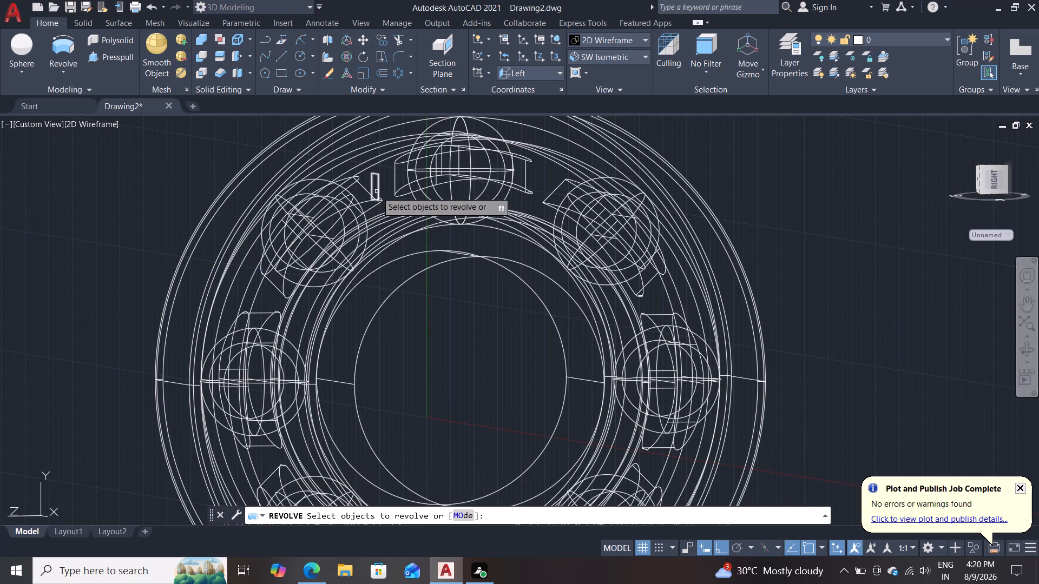
click(378, 187)
key(Return)
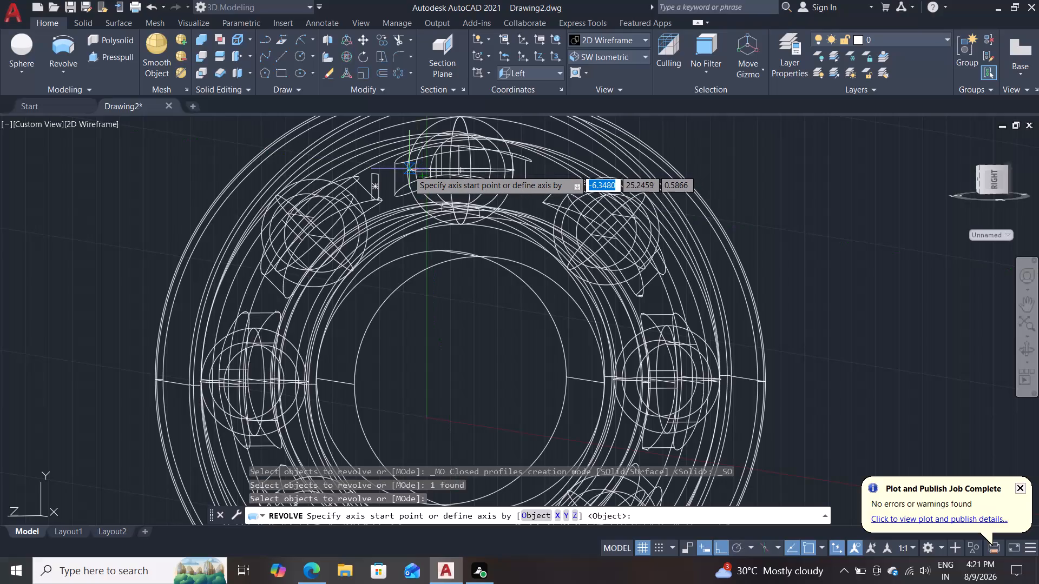
key(x)
key(Return)
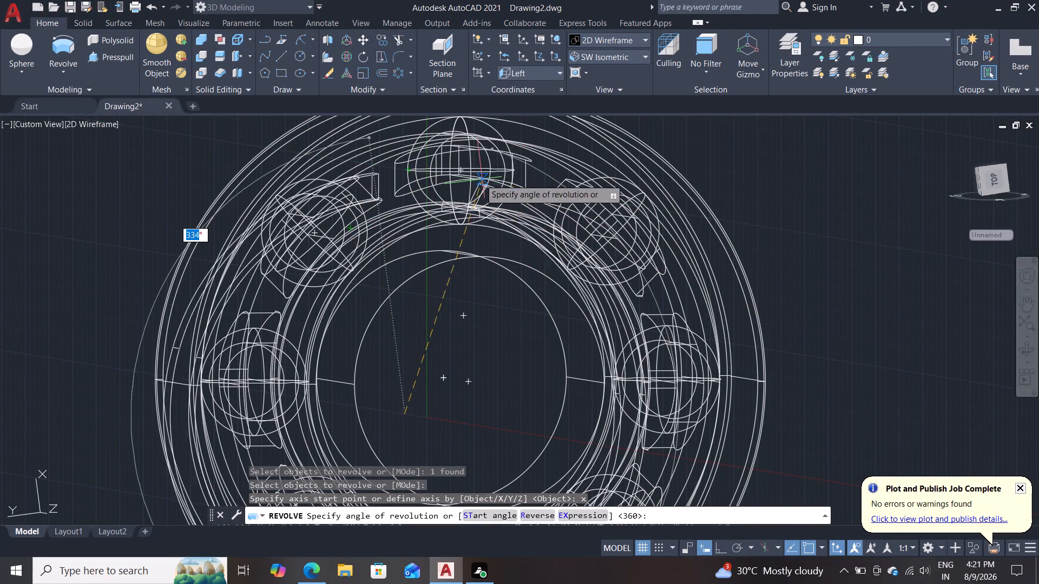
text(360)
key(Return)
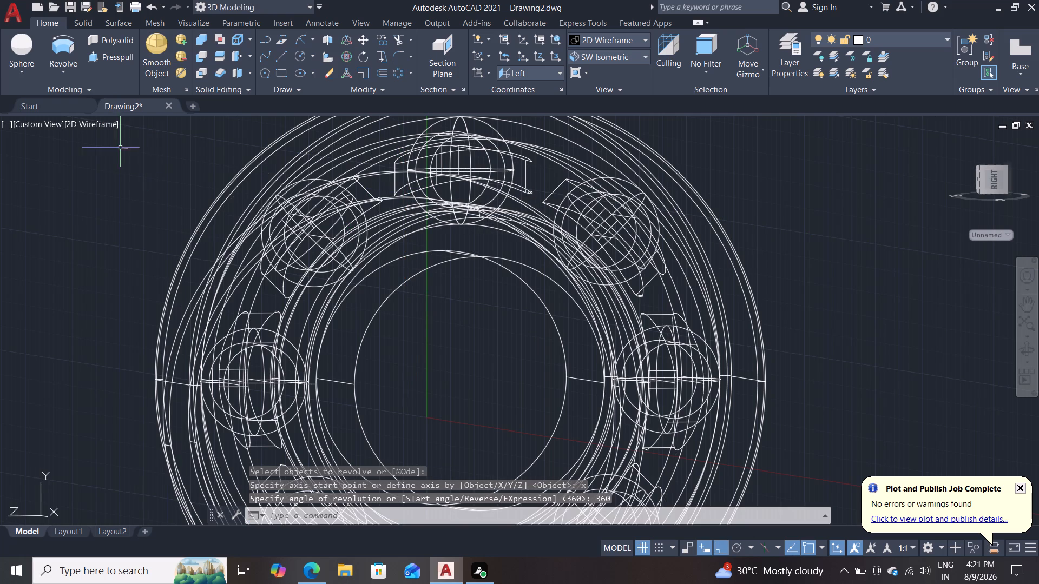
Display the bearing in Shades of Gray and examine the newly revolved ring from several angles.
click(102, 124)
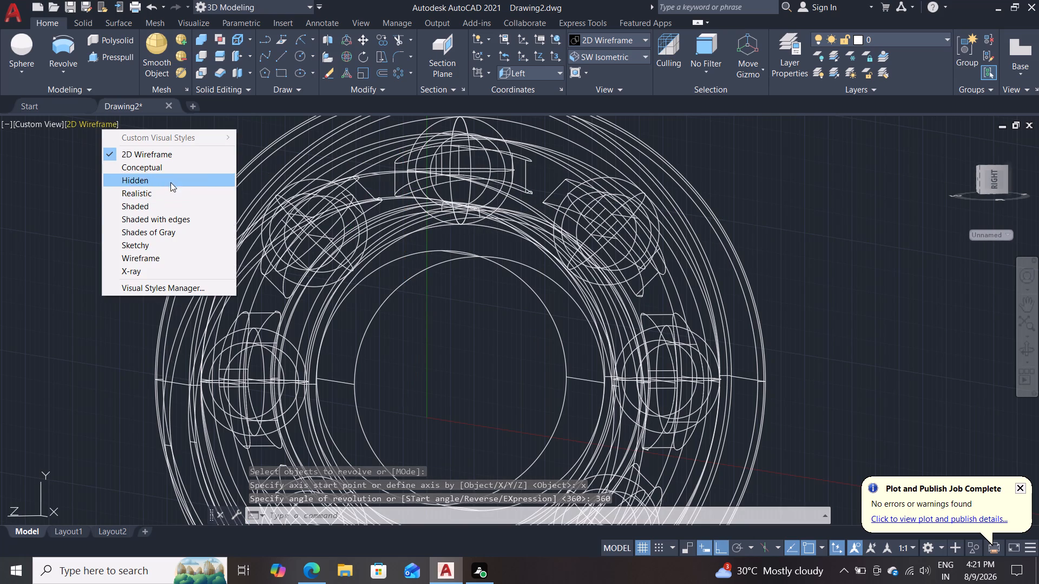
click(161, 237)
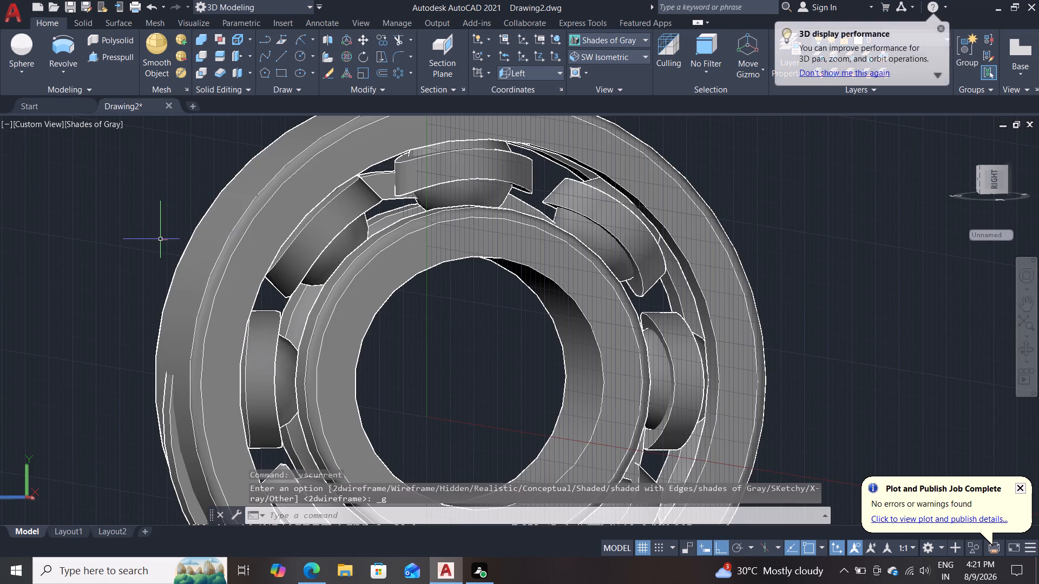
scroll(161, 240, down, 1)
middle_drag(161, 231, 137, 205)
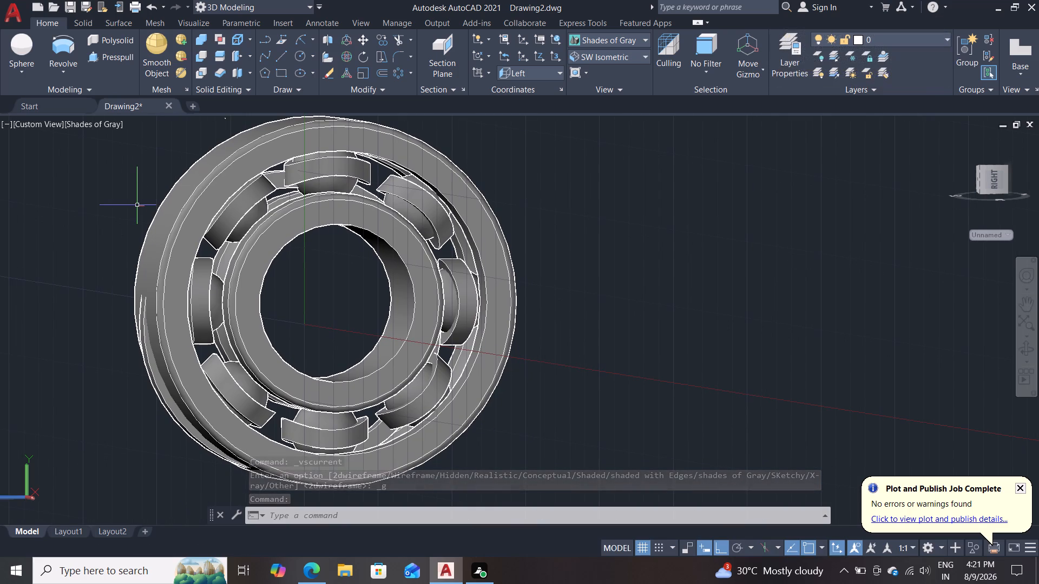
shift+middle_drag(105, 278, 71, 257)
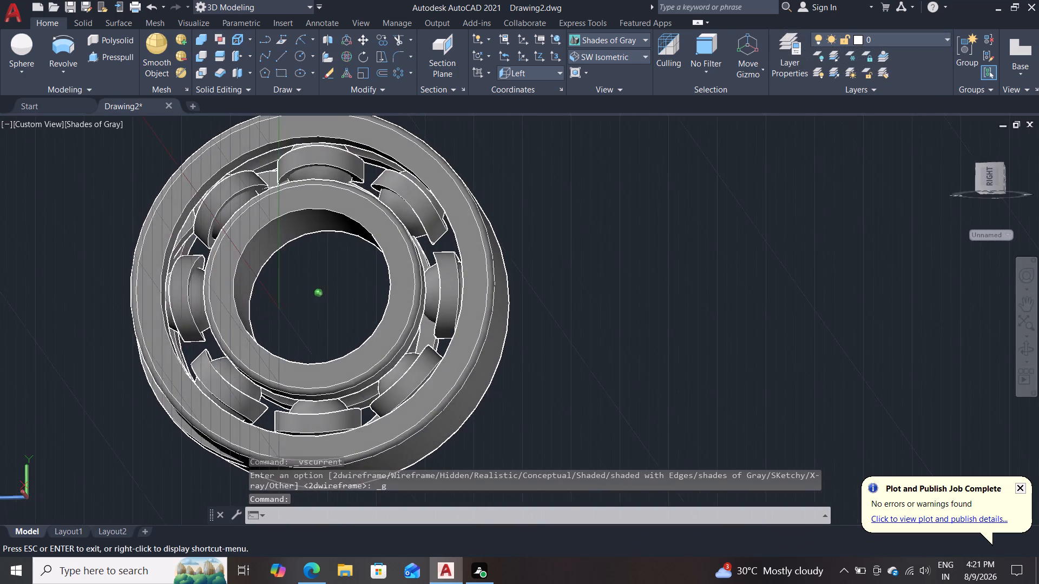
shift+middle_drag(71, 257, 90, 250)
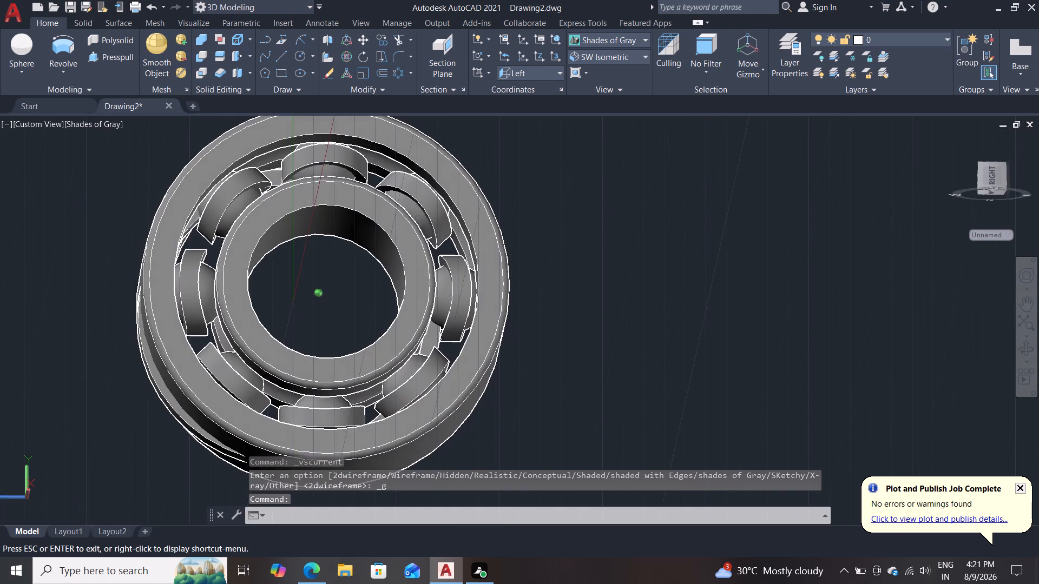
shift+middle_drag(90, 250, 99, 271)
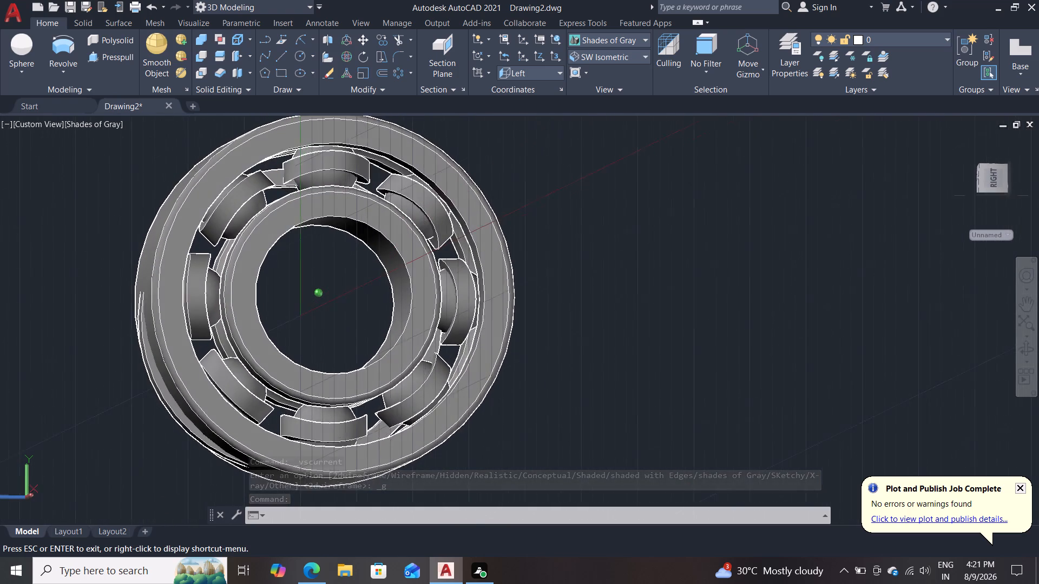
Undo the 360-degree revolve of the rectangle profile, going back to the 2D Wireframe display.
shift+middle_drag(99, 271, 179, 205)
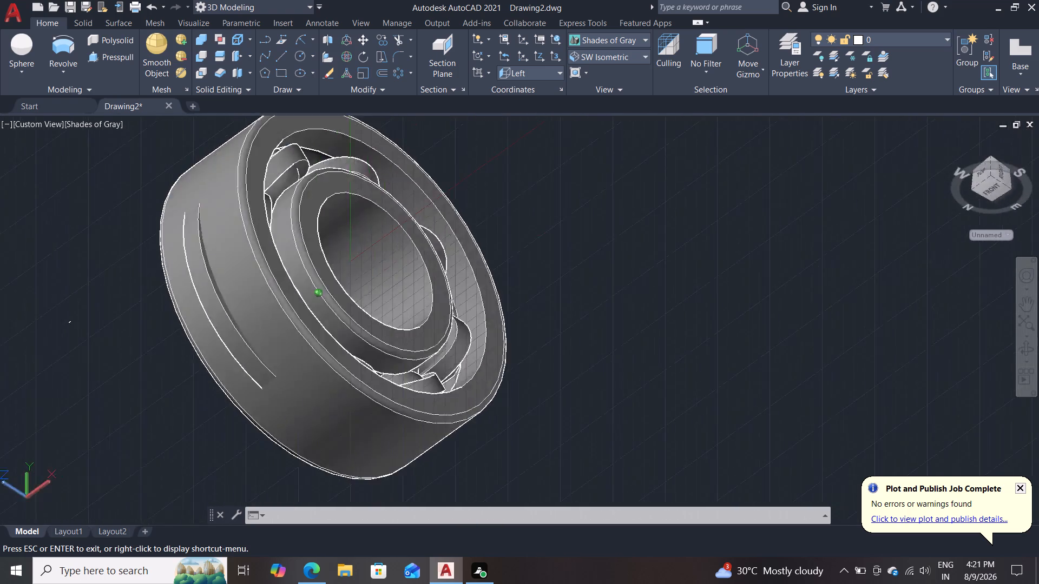
shift+middle_drag(179, 205, 448, 260)
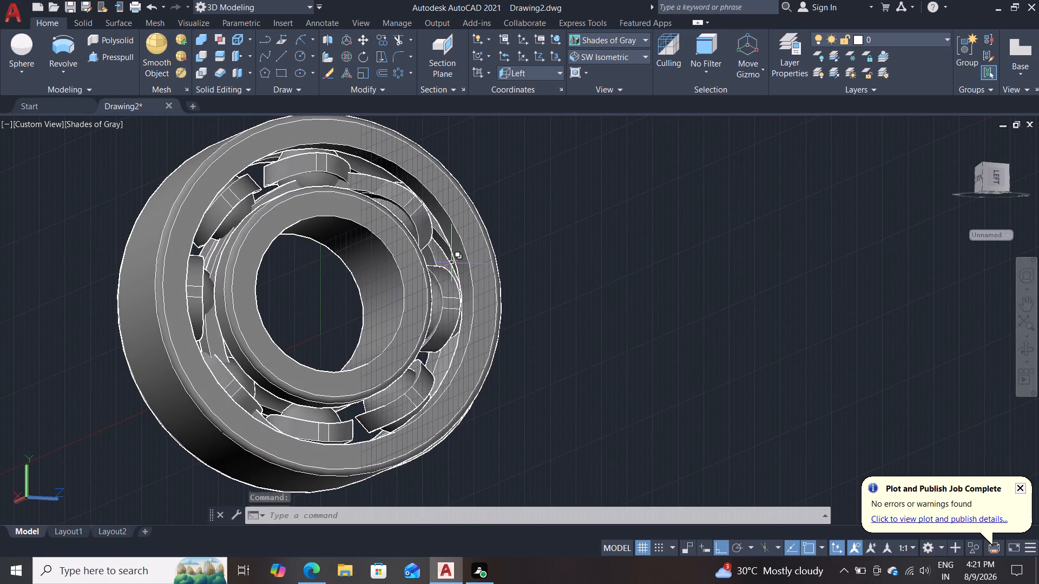
key(ctrl+z)
key(ctrl+z)
key(ctrl+z)
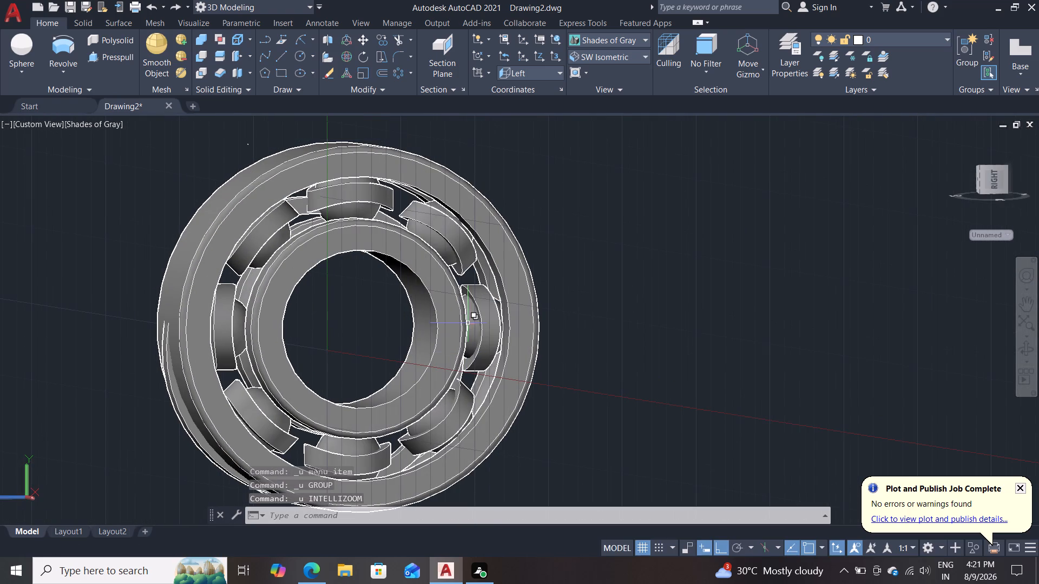
key(ctrl+z)
key(ctrl+z)
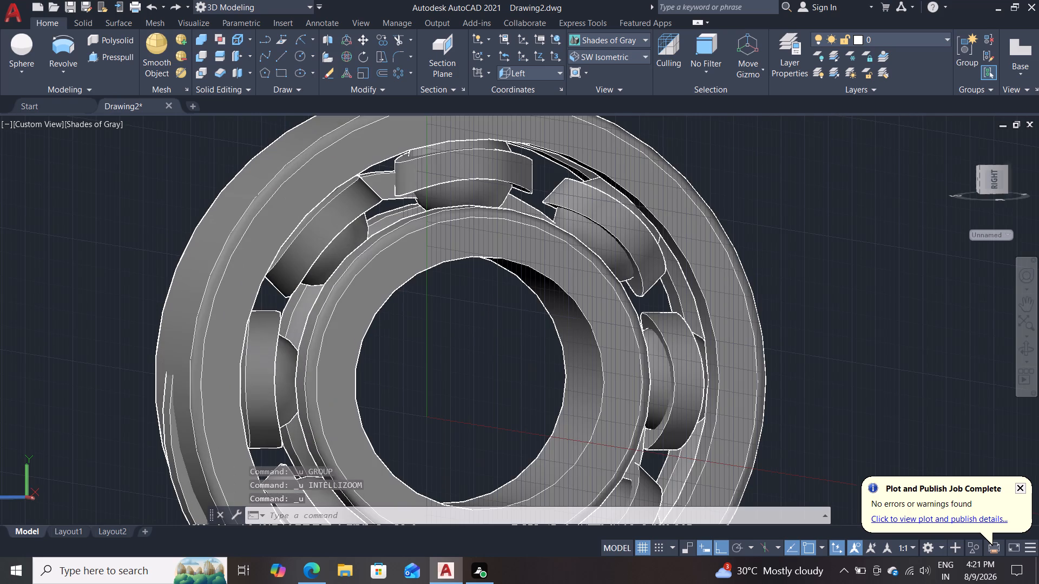
key(ctrl+z)
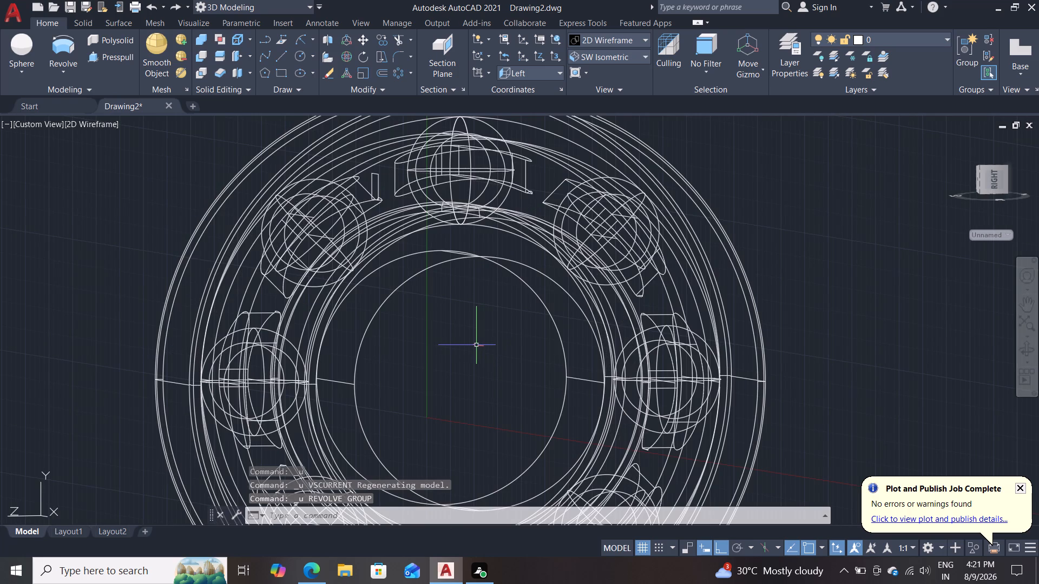
Delete the rectangle profile between the upper ball's collar and the adjacent ball's collar.
click(378, 181)
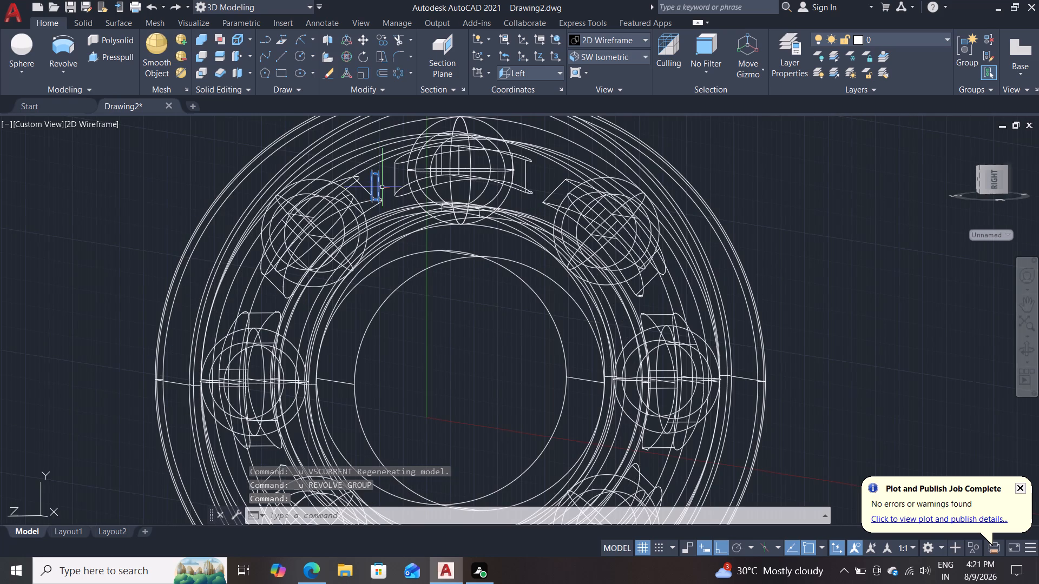
key(Delete)
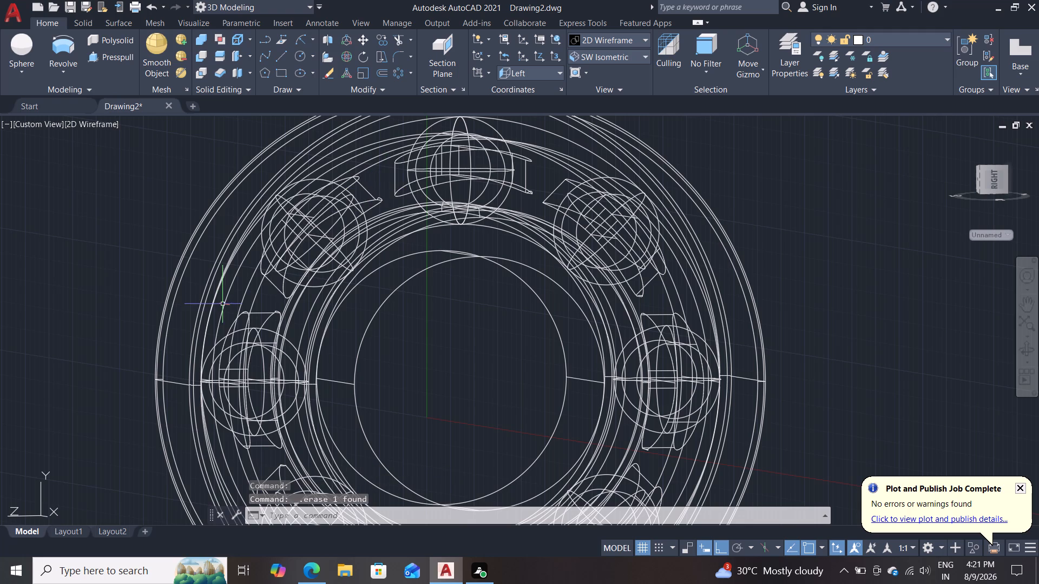
Display the bearing in Shades of Gray and examine the balls, collars and races from several angles.
shift+middle_drag(225, 289, 239, 319)
scroll(315, 307, down, 2)
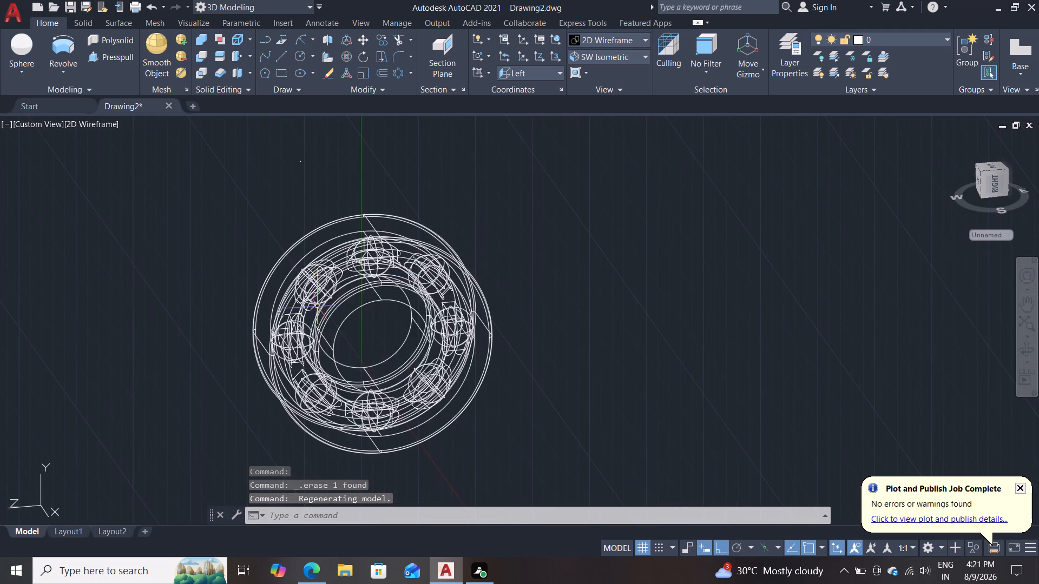
shift+middle_drag(582, 340, 546, 277)
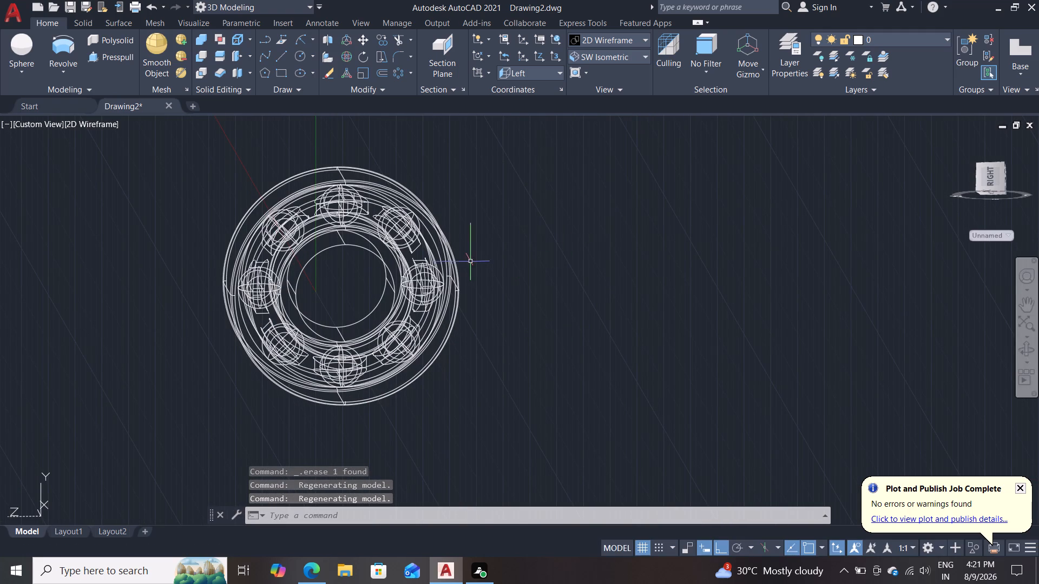
click(83, 127)
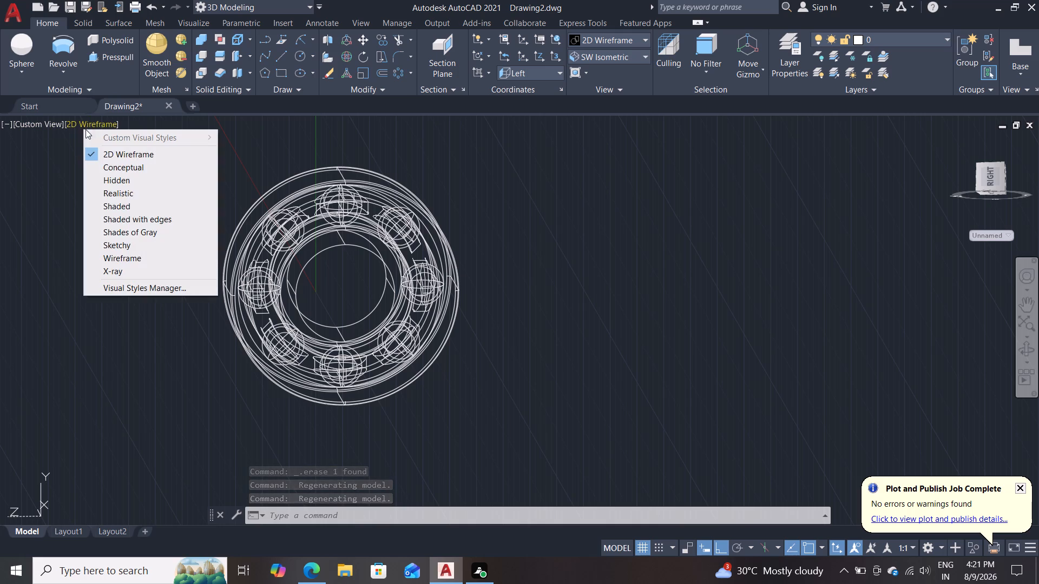
click(128, 236)
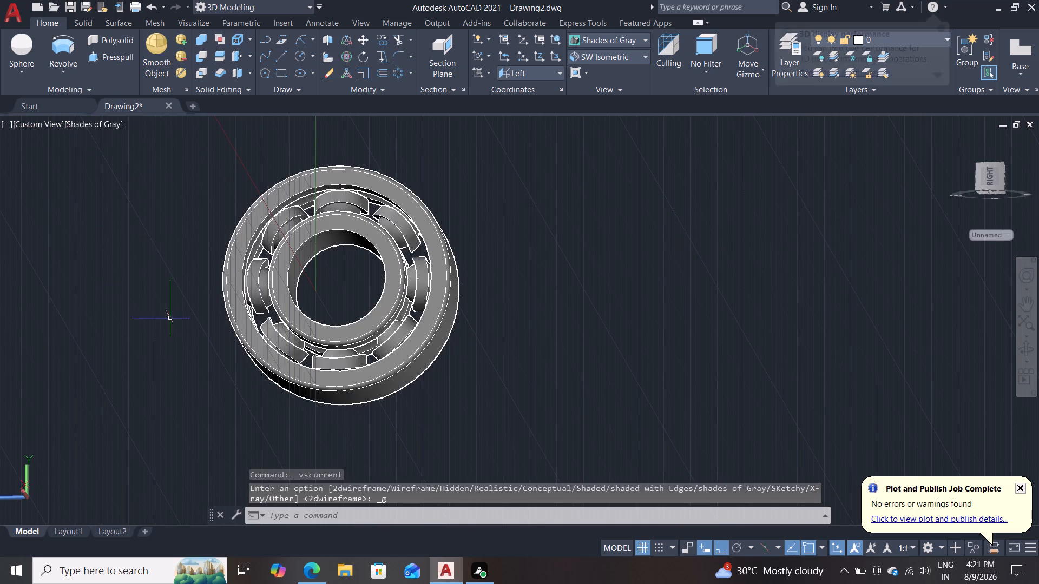
shift+middle_drag(158, 284, 173, 336)
scroll(175, 326, up, 1)
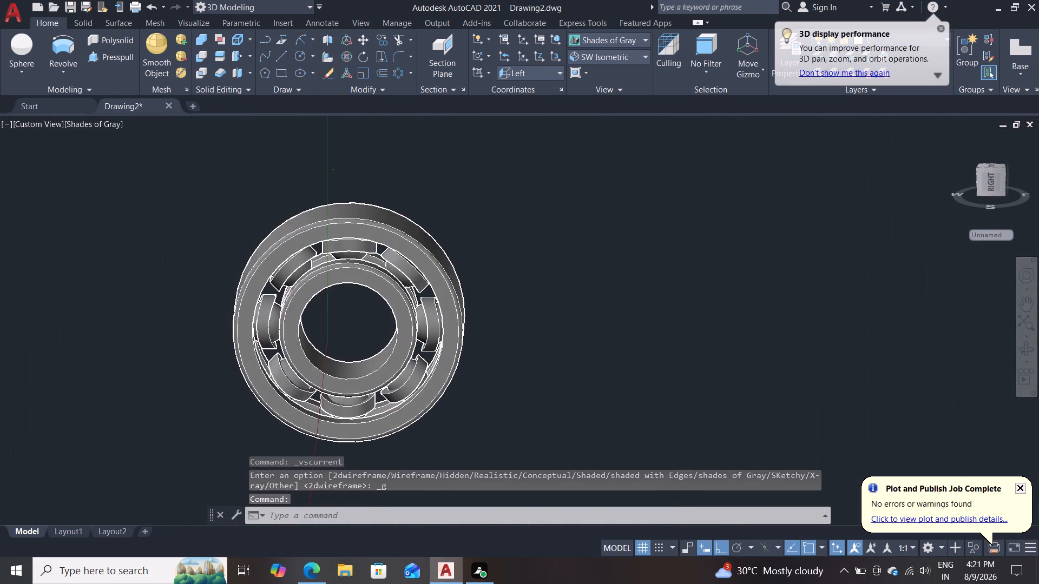
scroll(175, 326, up, 1)
shift+middle_drag(179, 318, 222, 297)
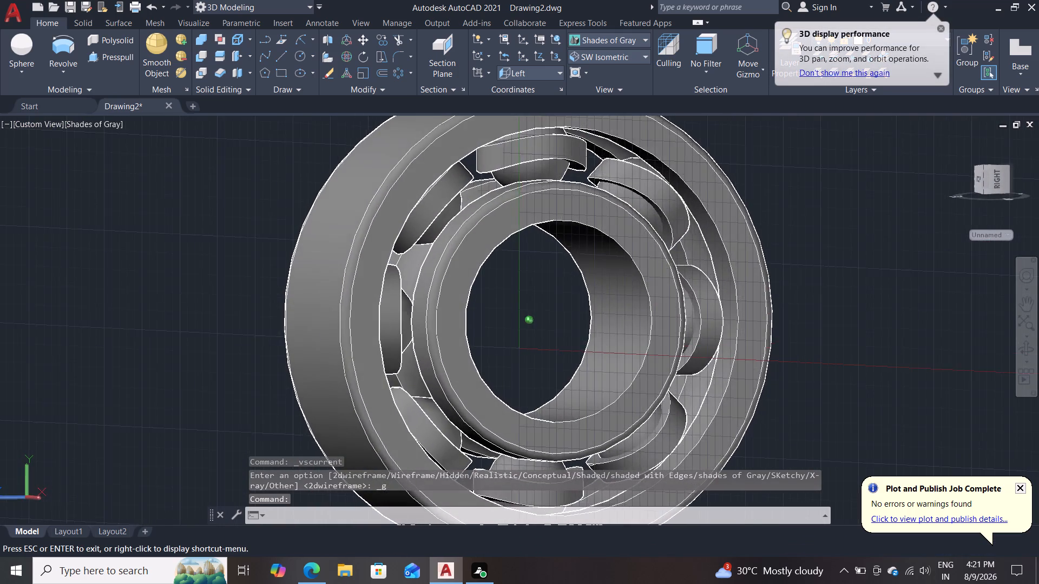
shift+middle_drag(222, 297, 223, 297)
scroll(223, 297, up, 1)
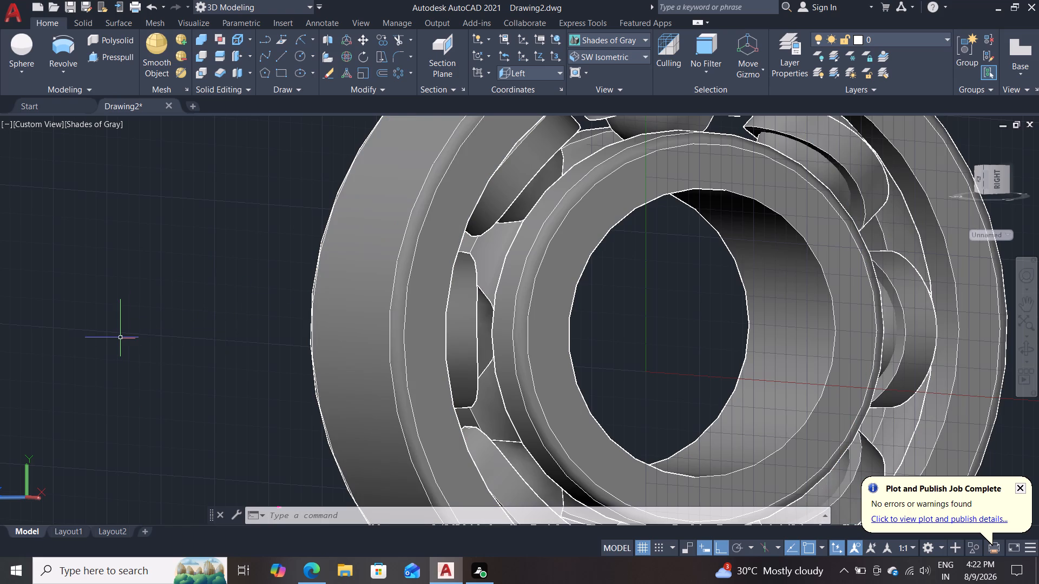
key(Escape)
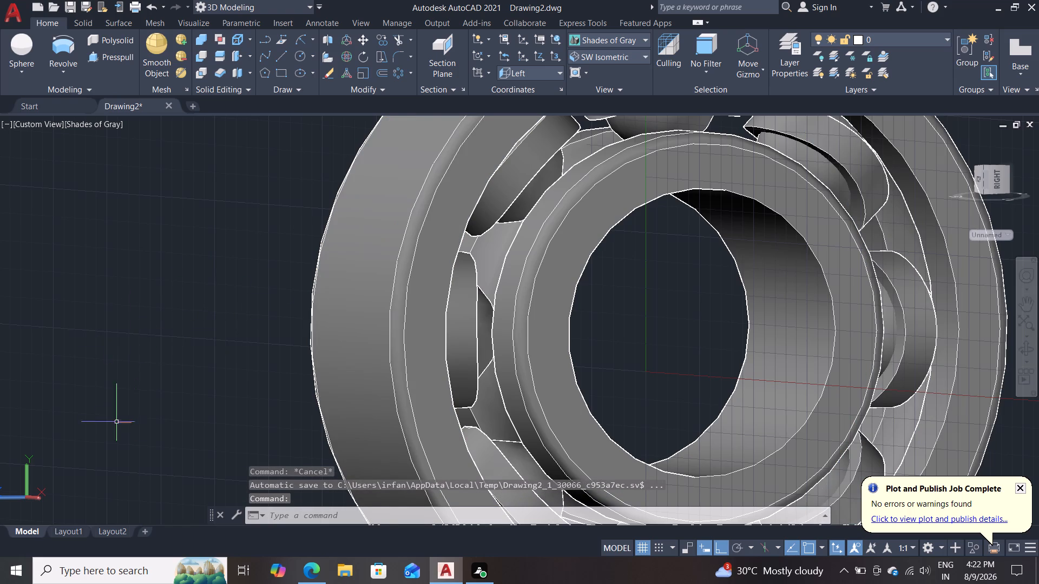
scroll(116, 421, down, 1)
shift+middle_drag(122, 415, 52, 419)
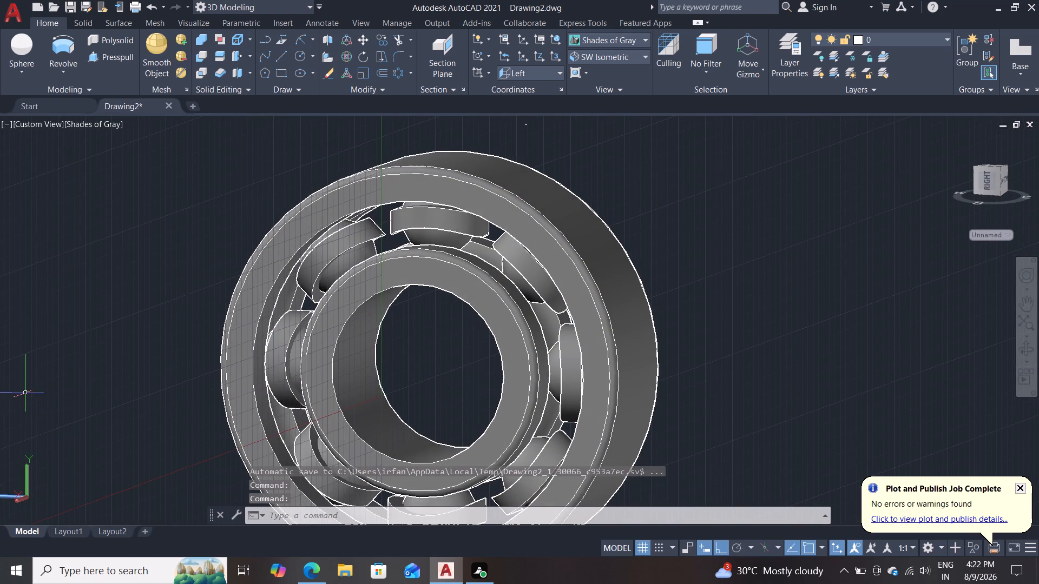
shift+middle_drag(25, 389, 93, 367)
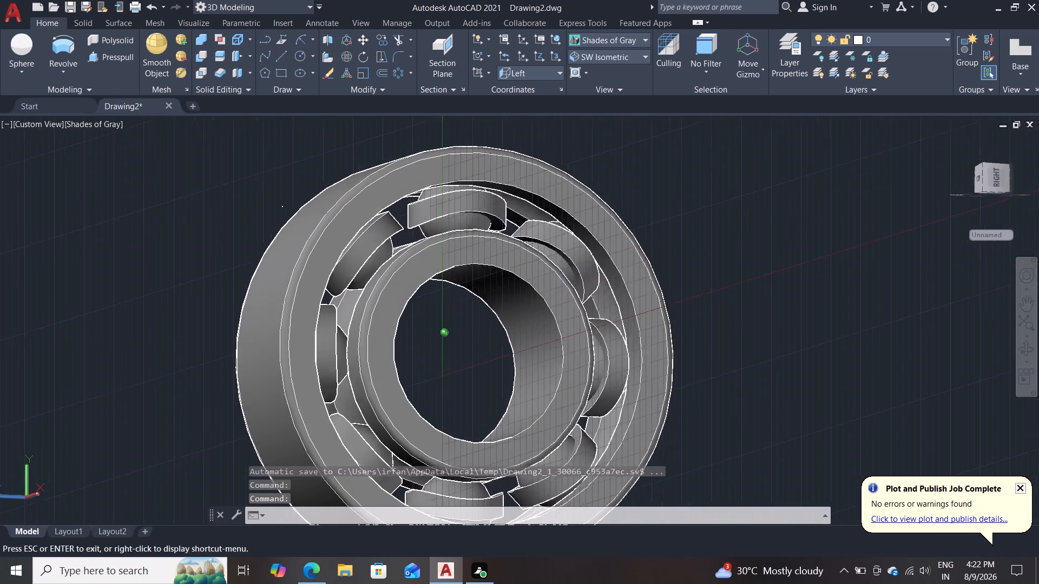
shift+middle_drag(93, 367, 103, 356)
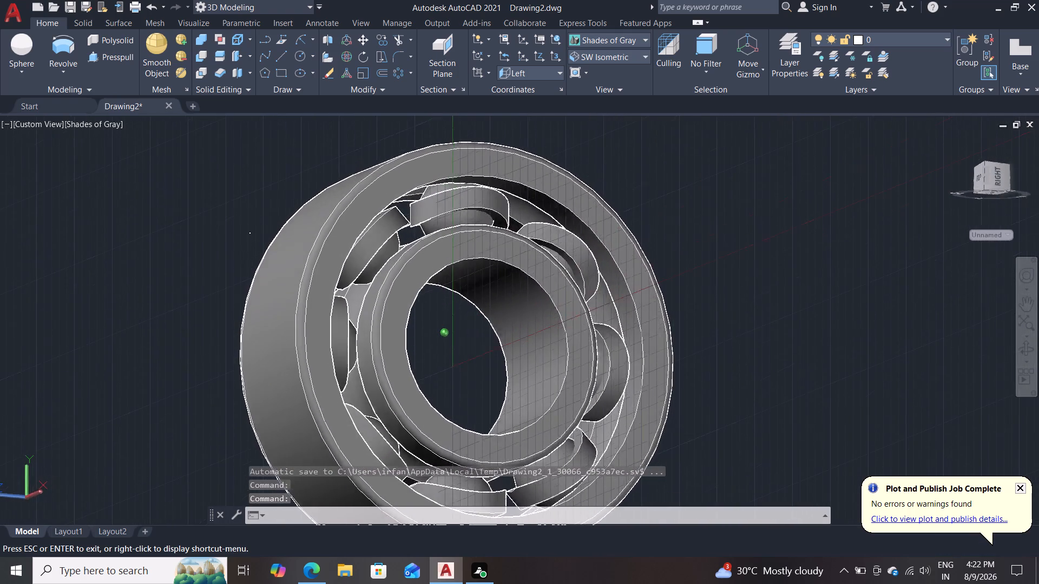
shift+middle_drag(103, 356, 40, 329)
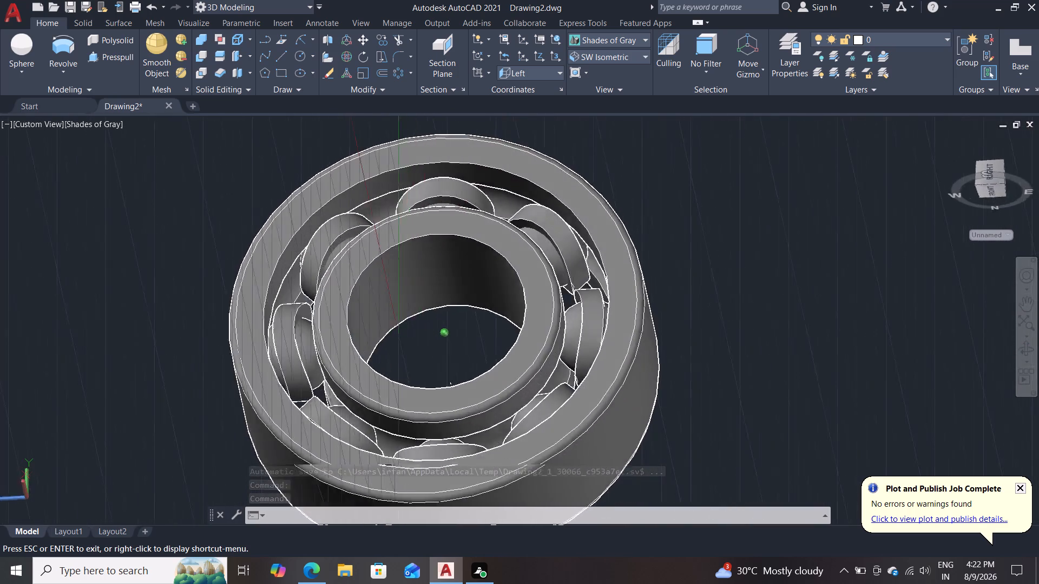
shift+middle_drag(40, 329, 71, 377)
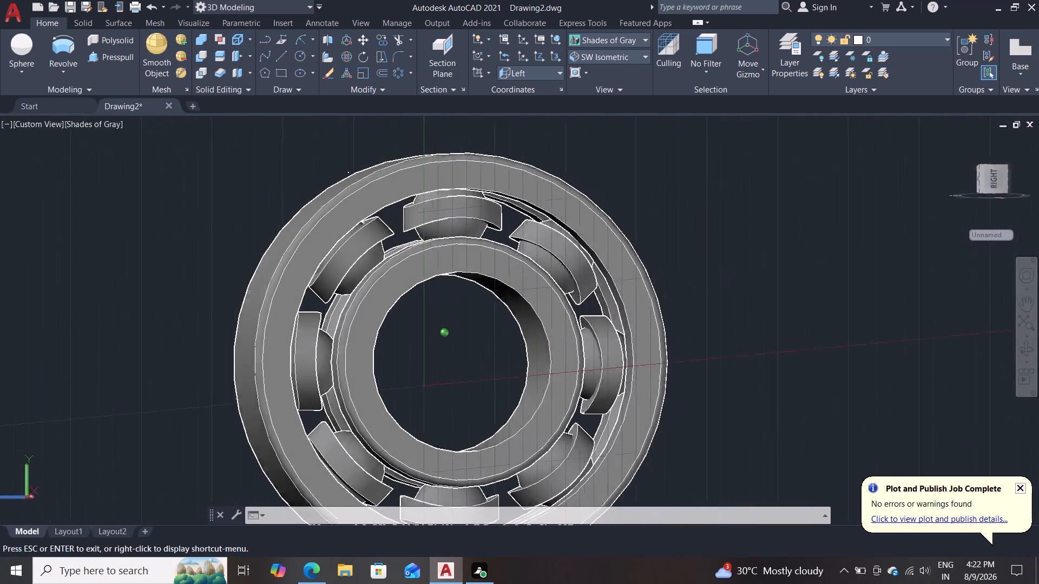
shift+middle_drag(71, 377, 40, 432)
shift+middle_click(40, 432)
shift+middle_click(40, 434)
shift+middle_drag(49, 443, 98, 443)
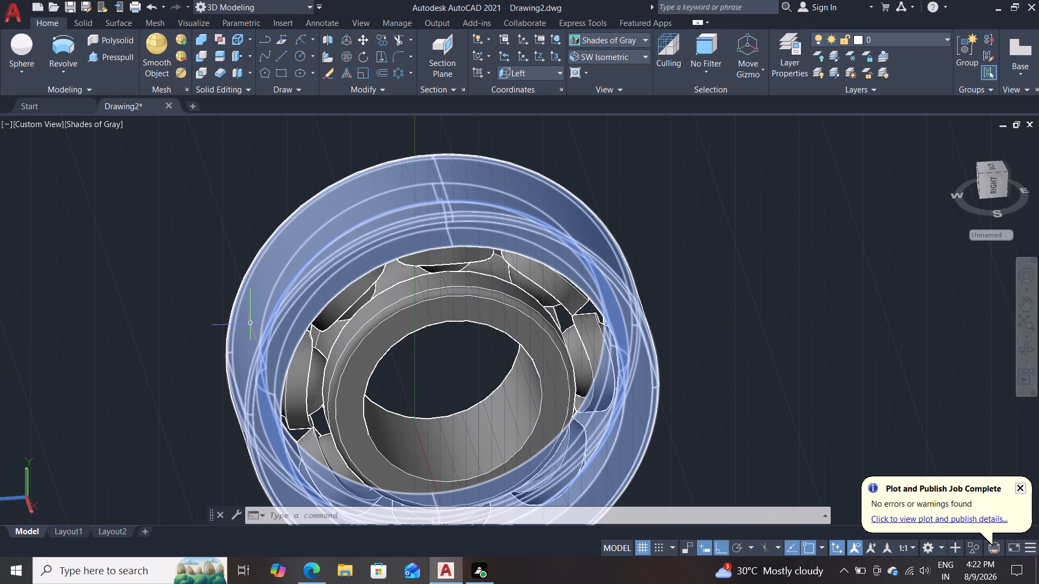
key(Escape)
key(Escape)
key(Escape)
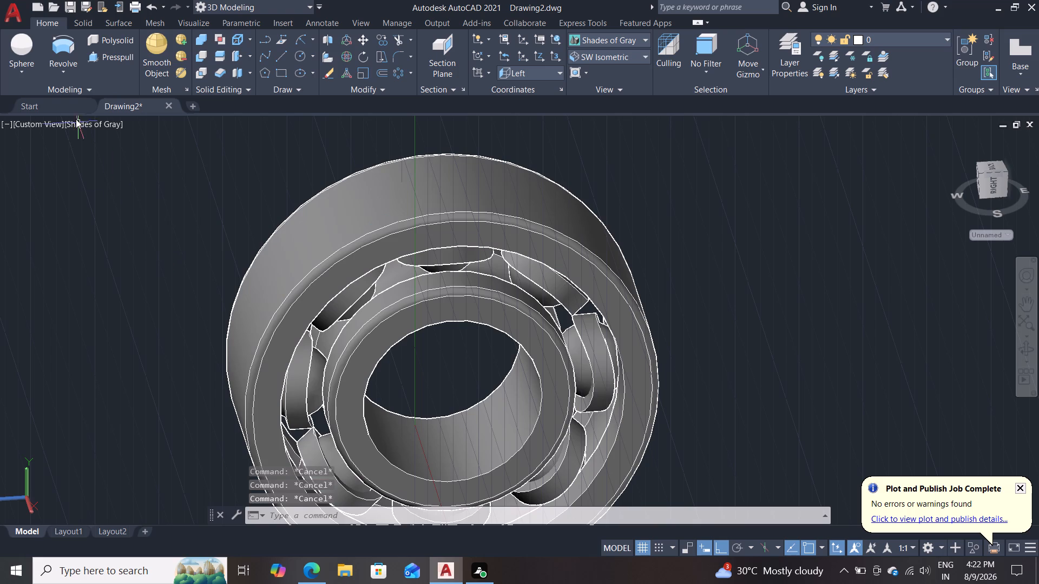
Show the bearing in the Left view with the 2D Wireframe visual style.
click(41, 127)
click(75, 183)
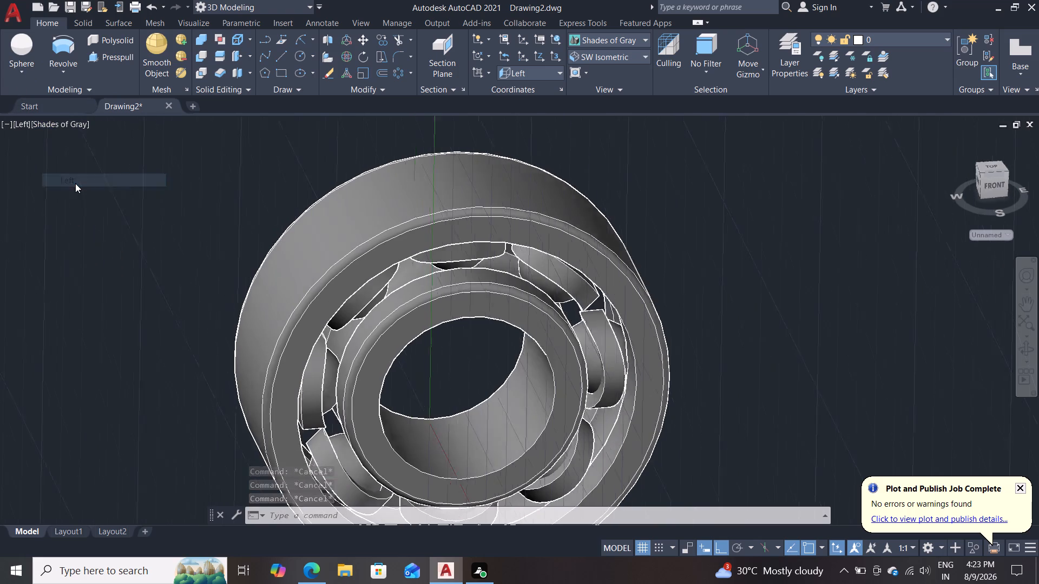
click(74, 128)
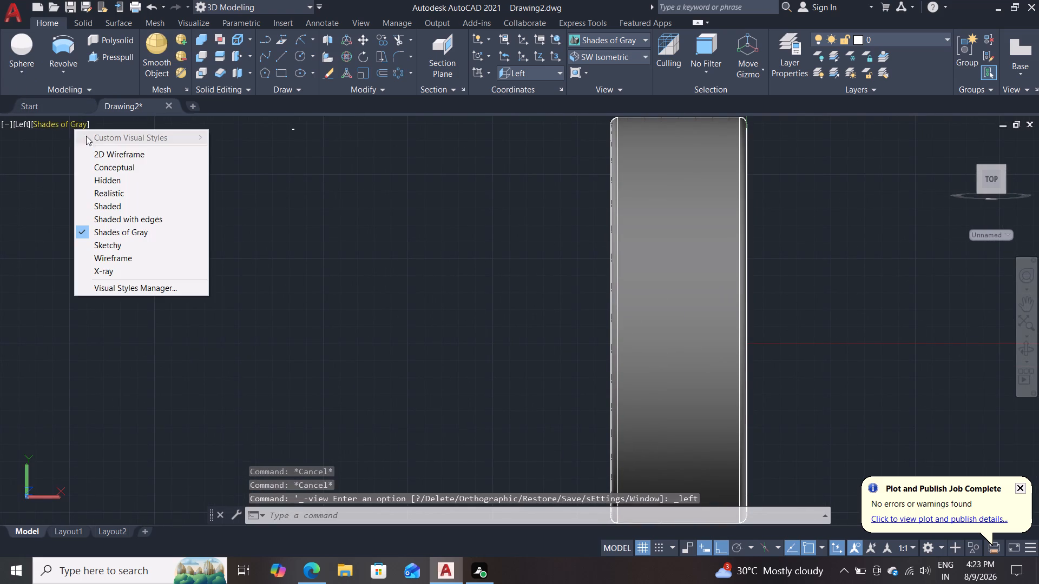
click(113, 154)
Examine the balls, collars and race outlines along the whole height of the bearing in the Left view.
middle_drag(185, 255, 188, 243)
scroll(185, 255, up, 1)
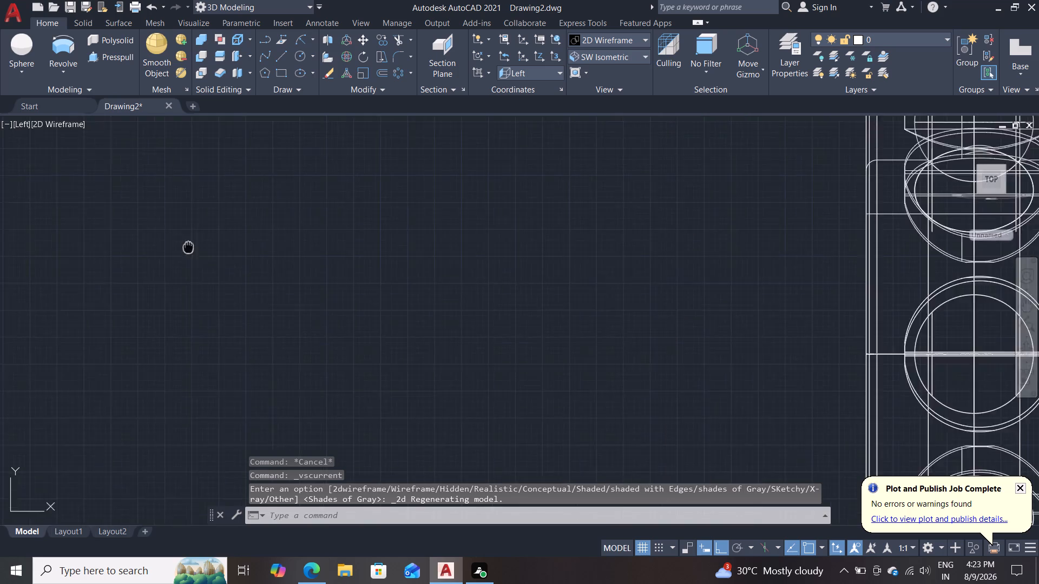
middle_drag(188, 243, 0, 83)
middle_drag(193, 244, 0, 181)
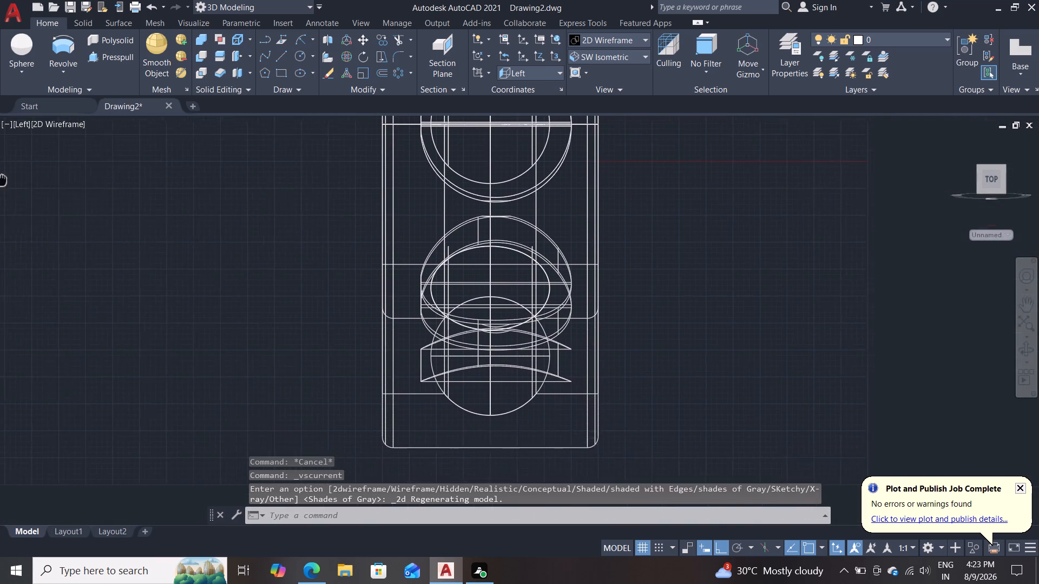
middle_drag(0, 181, 0, 183)
scroll(647, 356, up, 2)
middle_drag(646, 349, 666, 335)
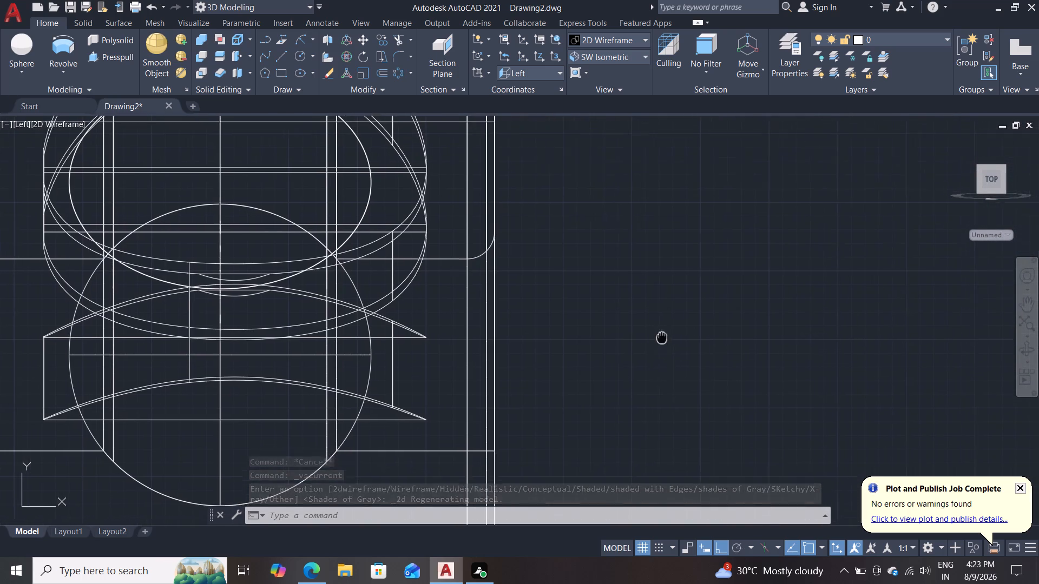
middle_drag(666, 335, 734, 374)
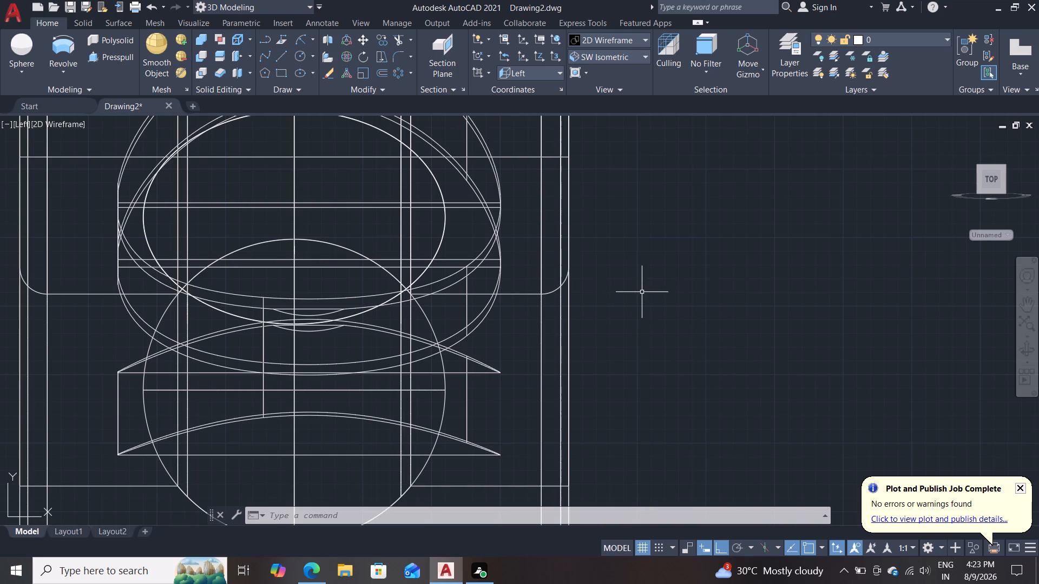
scroll(642, 292, down, 1)
middle_drag(667, 238, 681, 482)
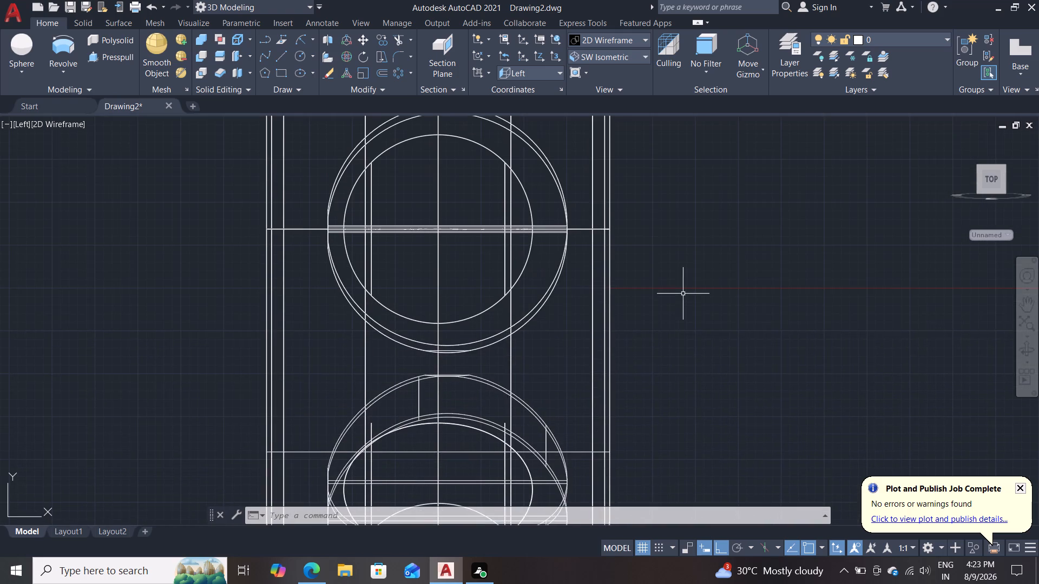
middle_drag(686, 294, 685, 530)
middle_drag(685, 261, 678, 471)
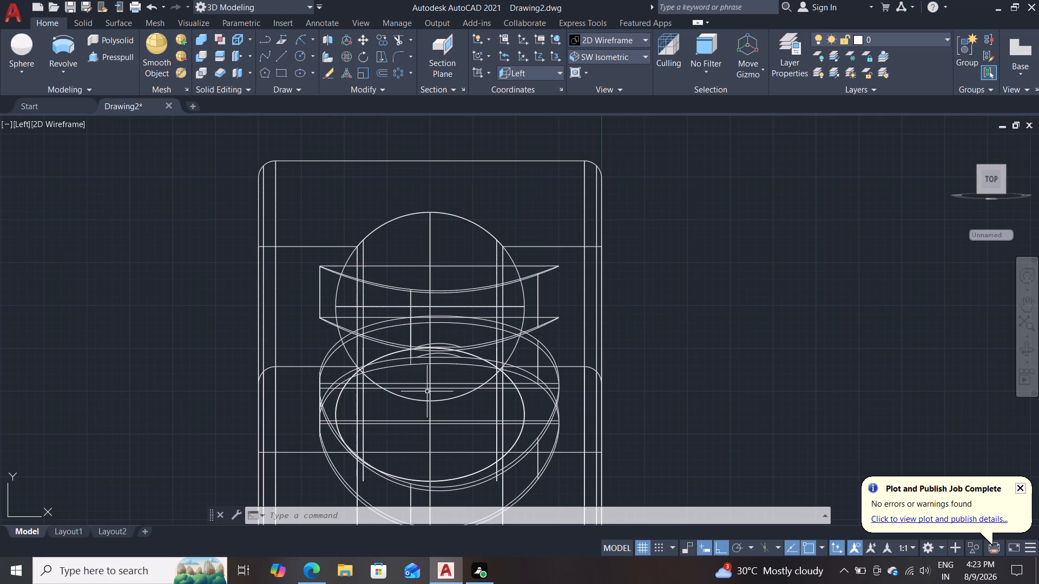
middle_drag(681, 358, 653, 128)
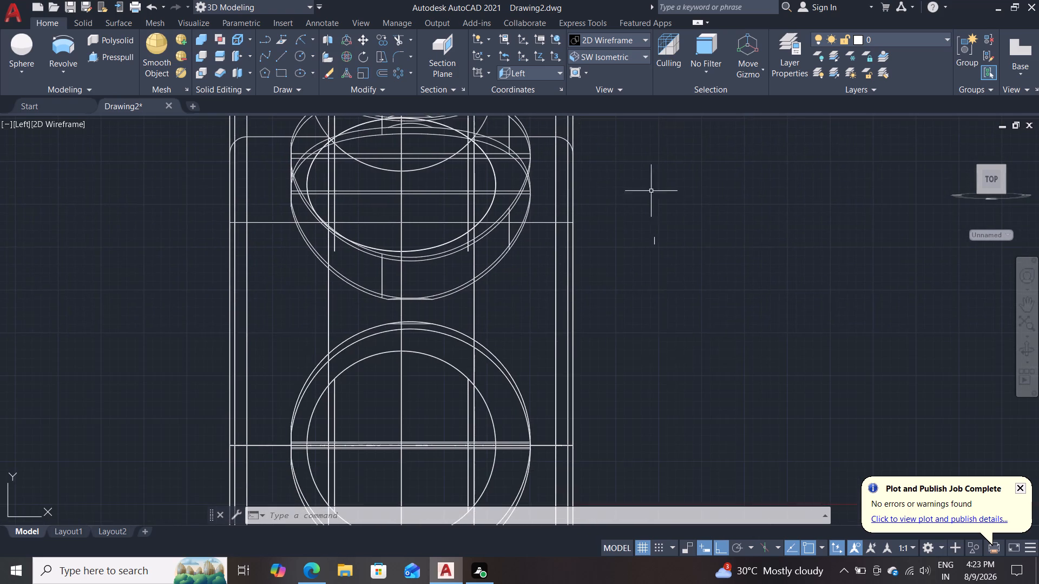
middle_drag(685, 459, 696, 112)
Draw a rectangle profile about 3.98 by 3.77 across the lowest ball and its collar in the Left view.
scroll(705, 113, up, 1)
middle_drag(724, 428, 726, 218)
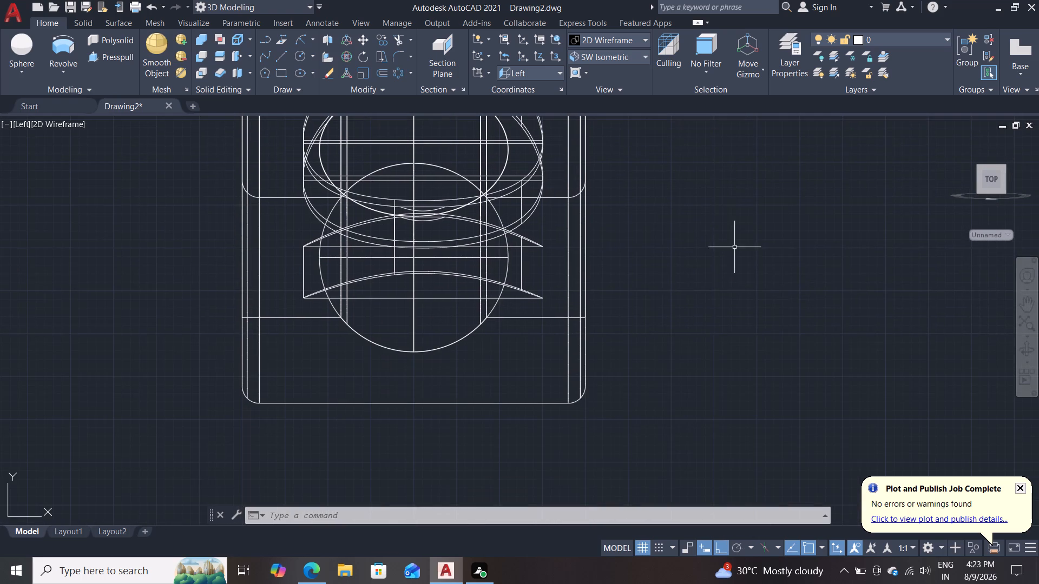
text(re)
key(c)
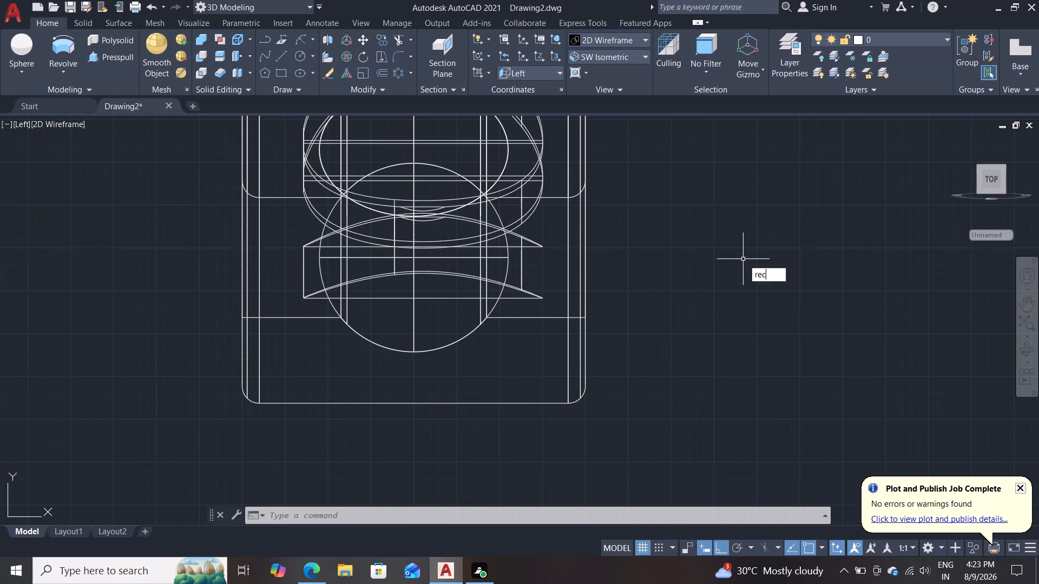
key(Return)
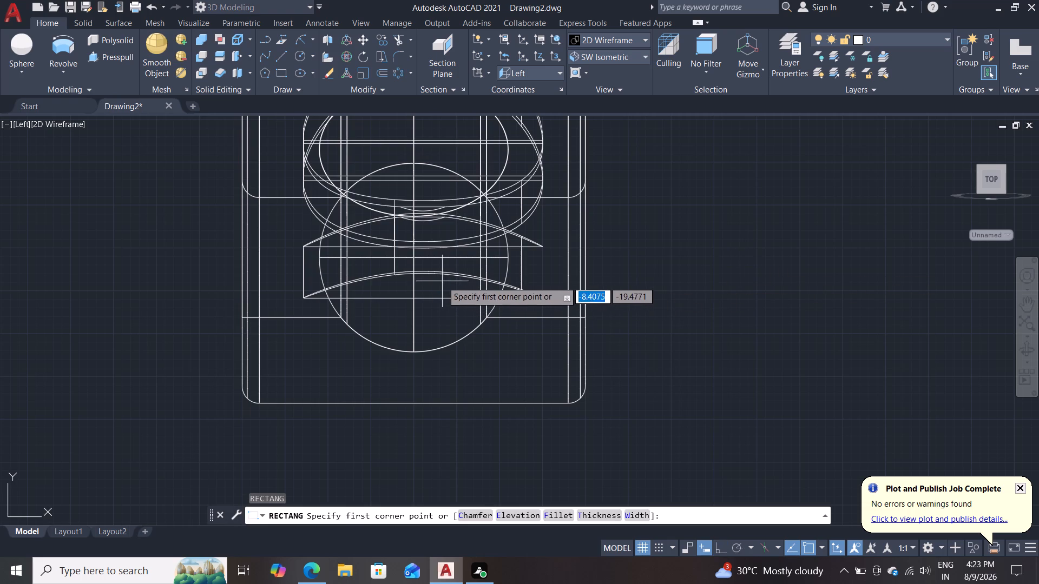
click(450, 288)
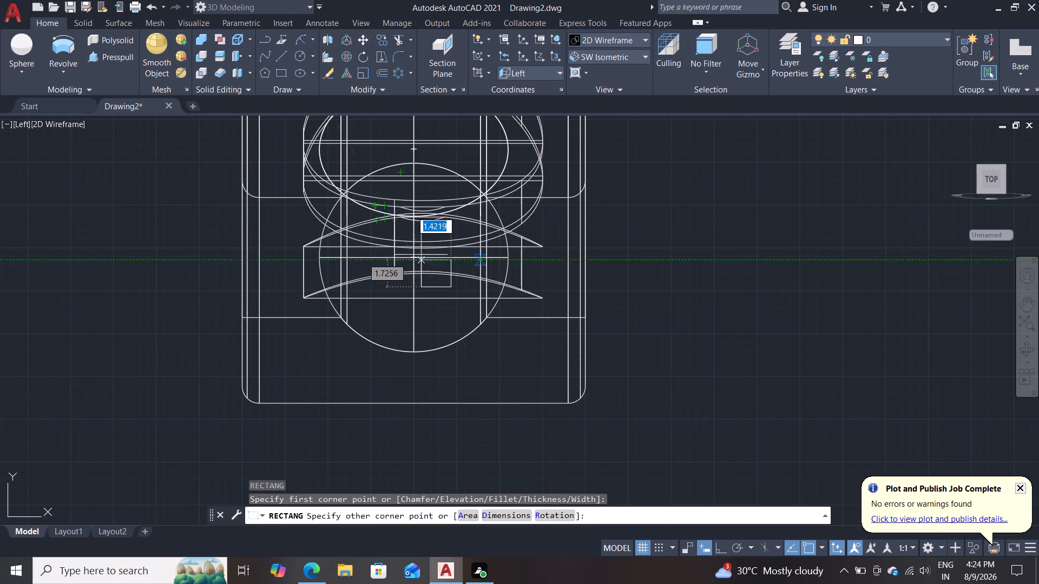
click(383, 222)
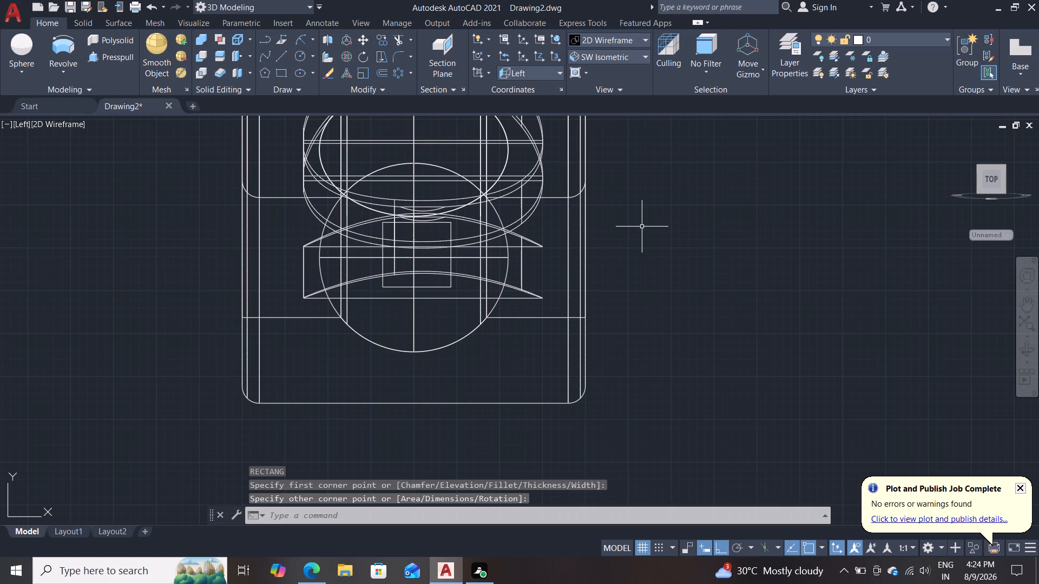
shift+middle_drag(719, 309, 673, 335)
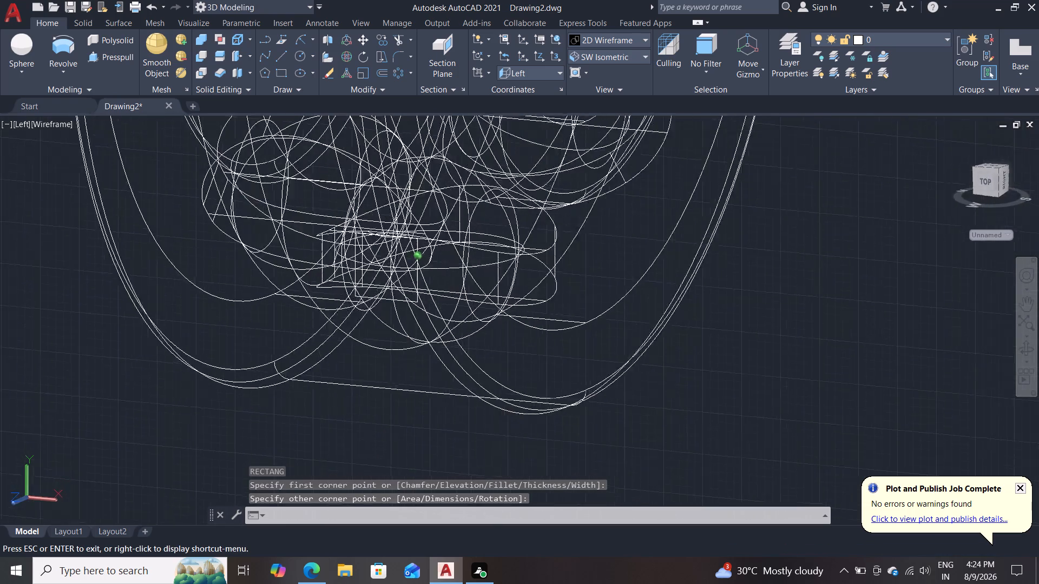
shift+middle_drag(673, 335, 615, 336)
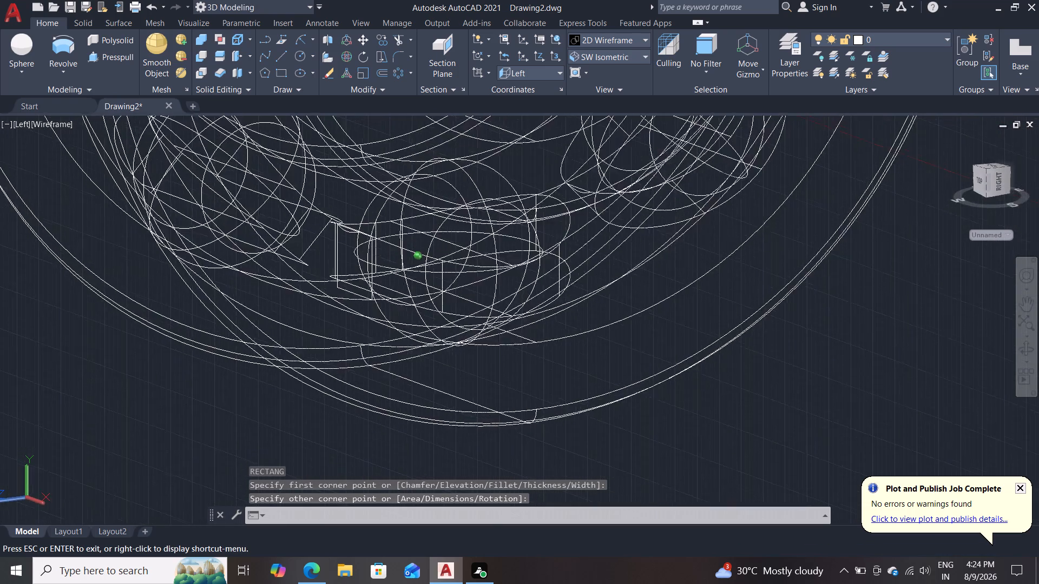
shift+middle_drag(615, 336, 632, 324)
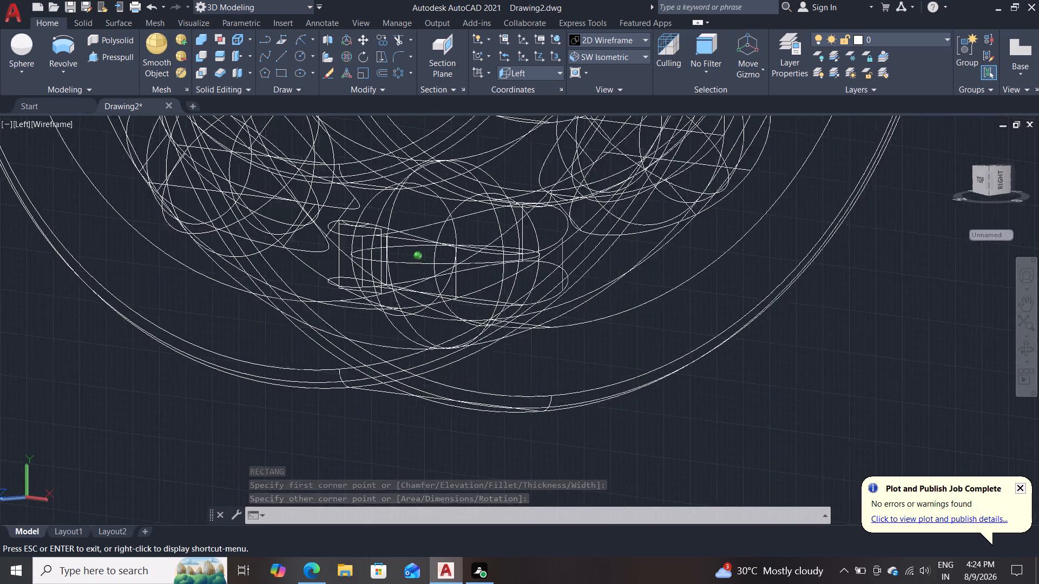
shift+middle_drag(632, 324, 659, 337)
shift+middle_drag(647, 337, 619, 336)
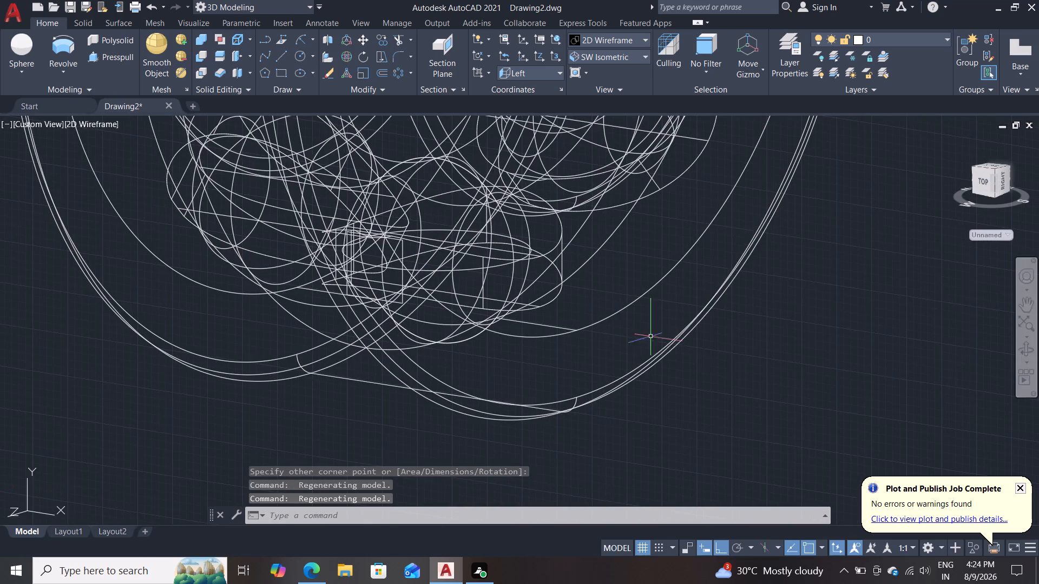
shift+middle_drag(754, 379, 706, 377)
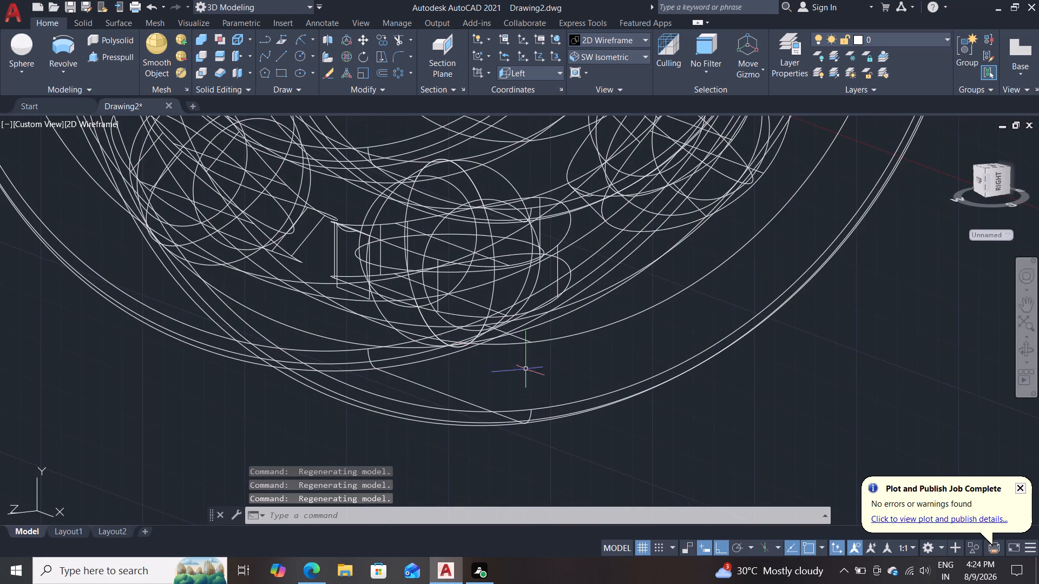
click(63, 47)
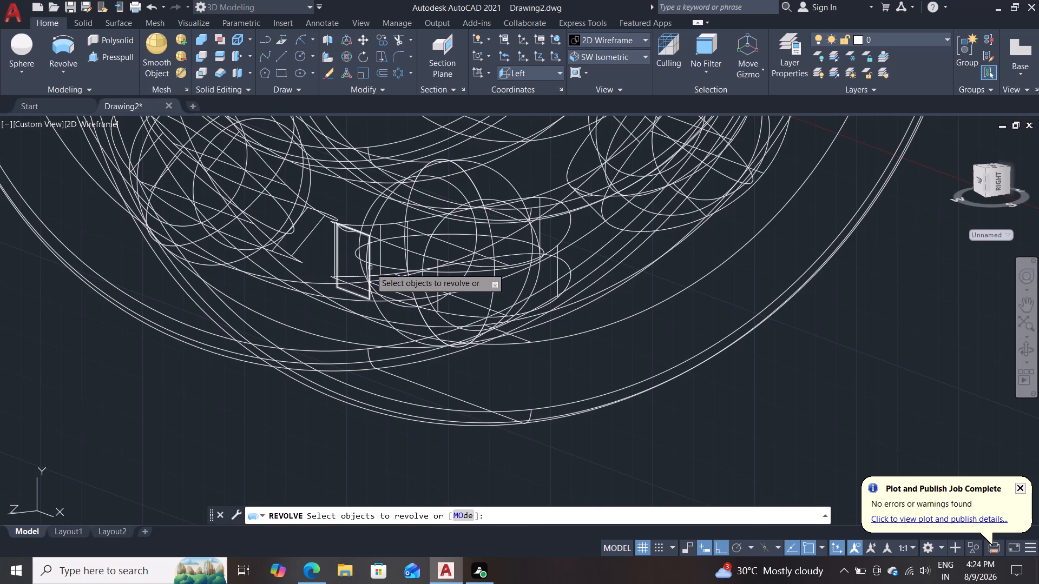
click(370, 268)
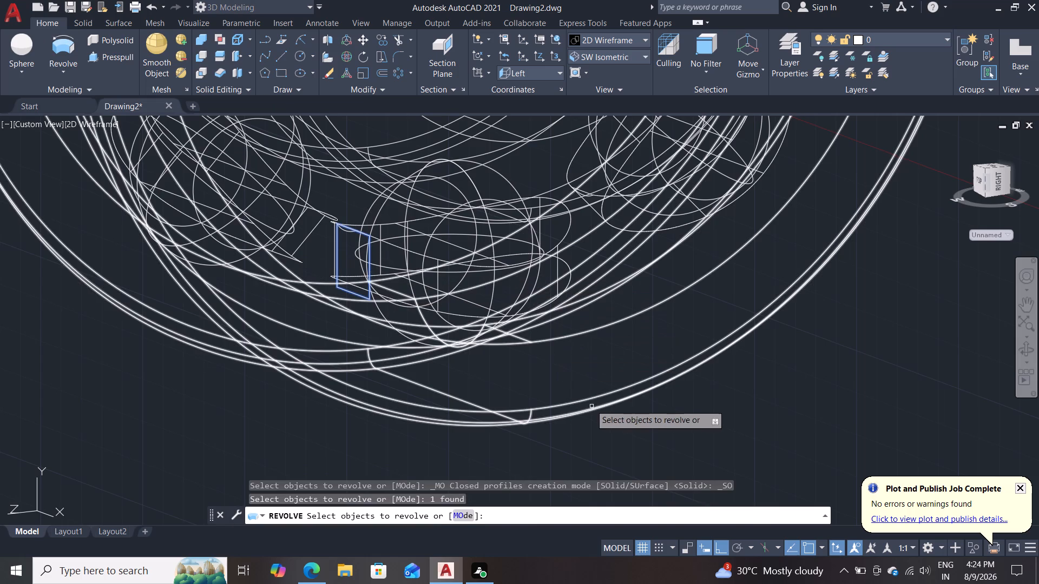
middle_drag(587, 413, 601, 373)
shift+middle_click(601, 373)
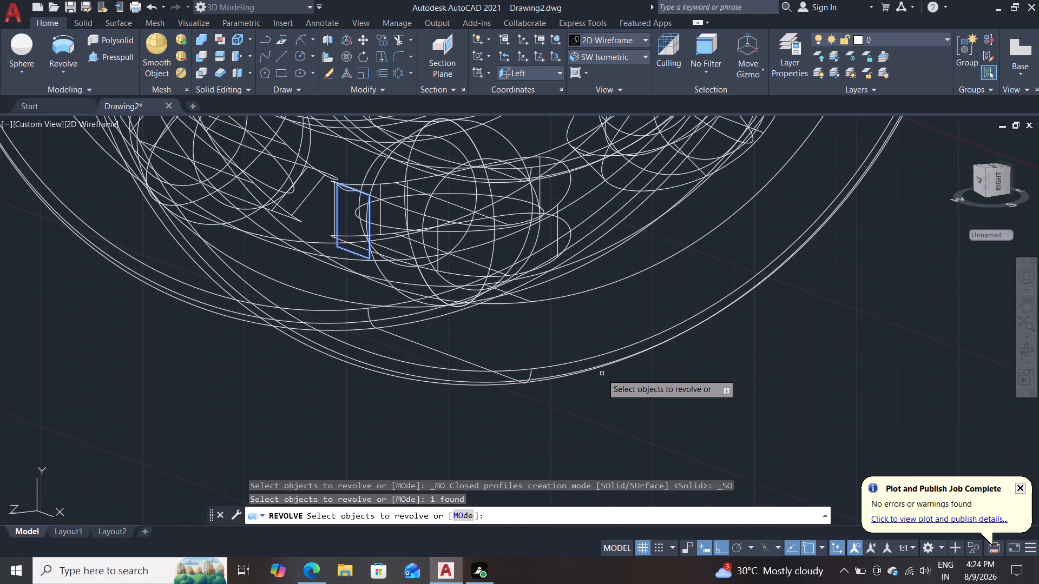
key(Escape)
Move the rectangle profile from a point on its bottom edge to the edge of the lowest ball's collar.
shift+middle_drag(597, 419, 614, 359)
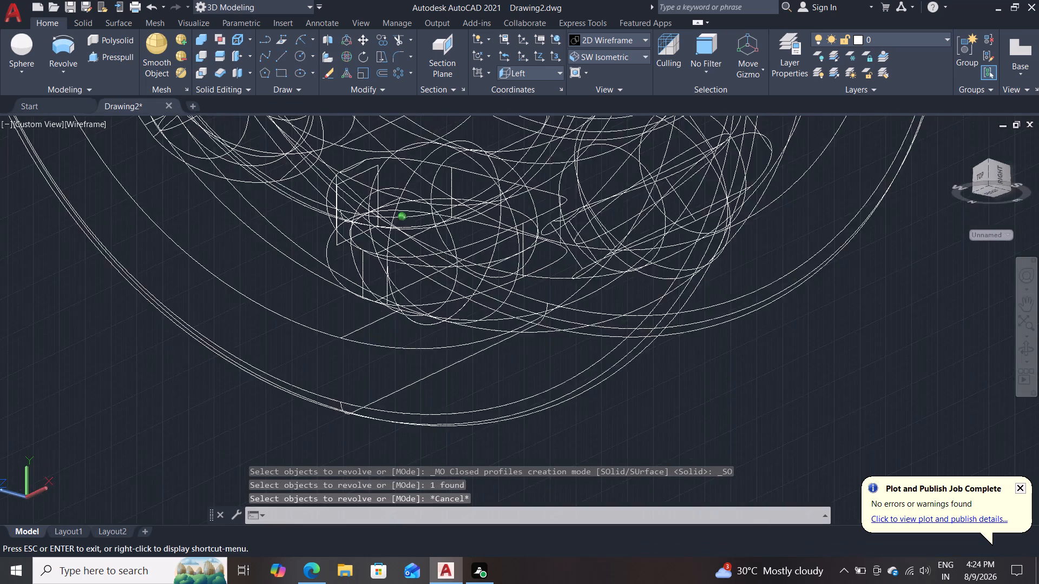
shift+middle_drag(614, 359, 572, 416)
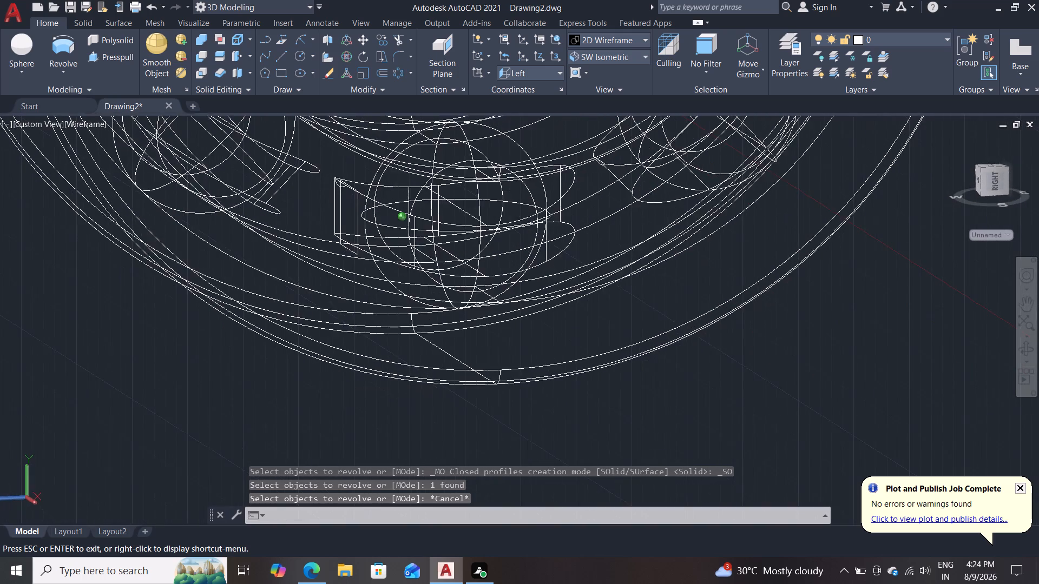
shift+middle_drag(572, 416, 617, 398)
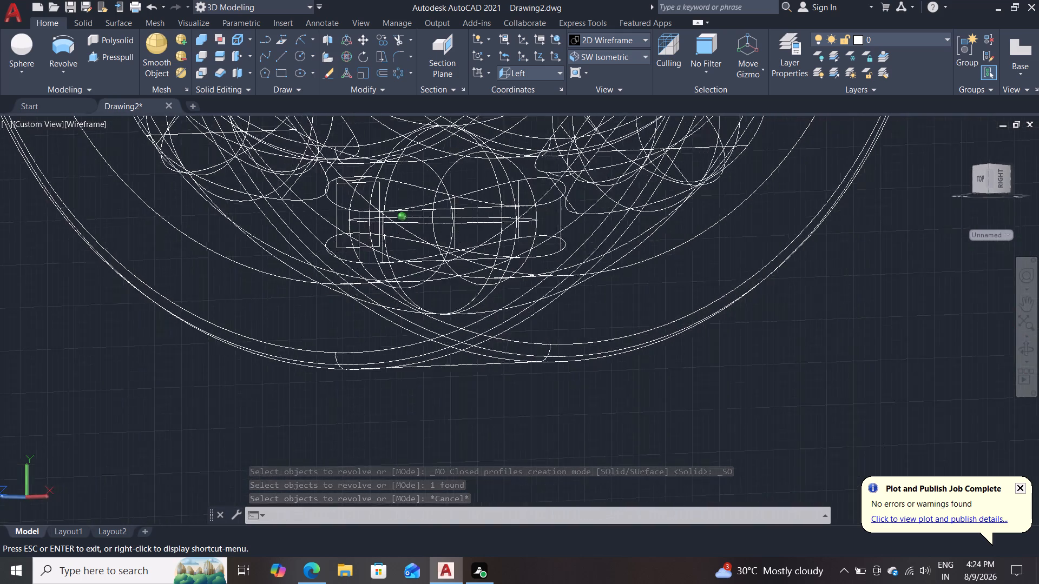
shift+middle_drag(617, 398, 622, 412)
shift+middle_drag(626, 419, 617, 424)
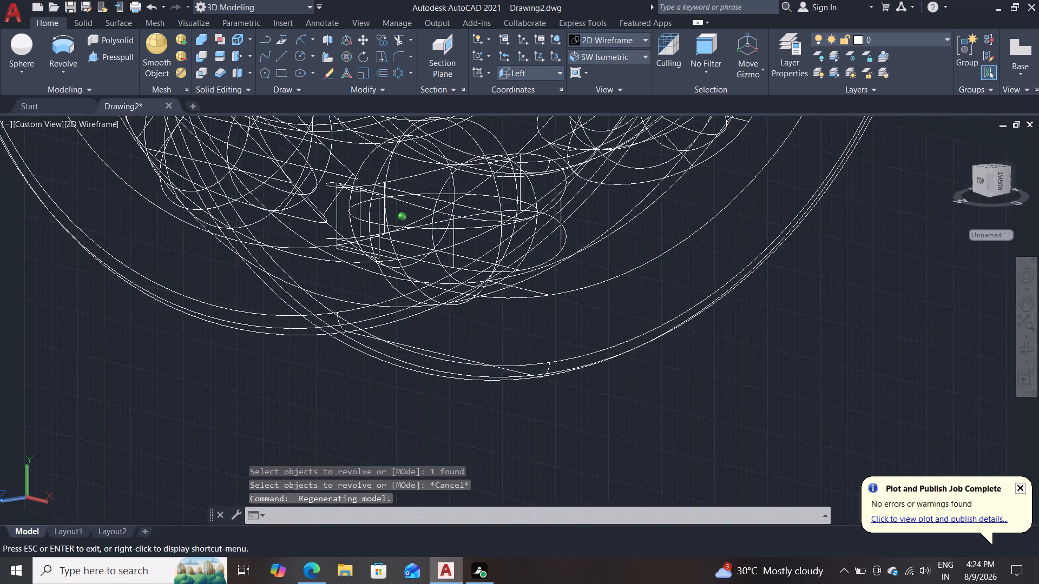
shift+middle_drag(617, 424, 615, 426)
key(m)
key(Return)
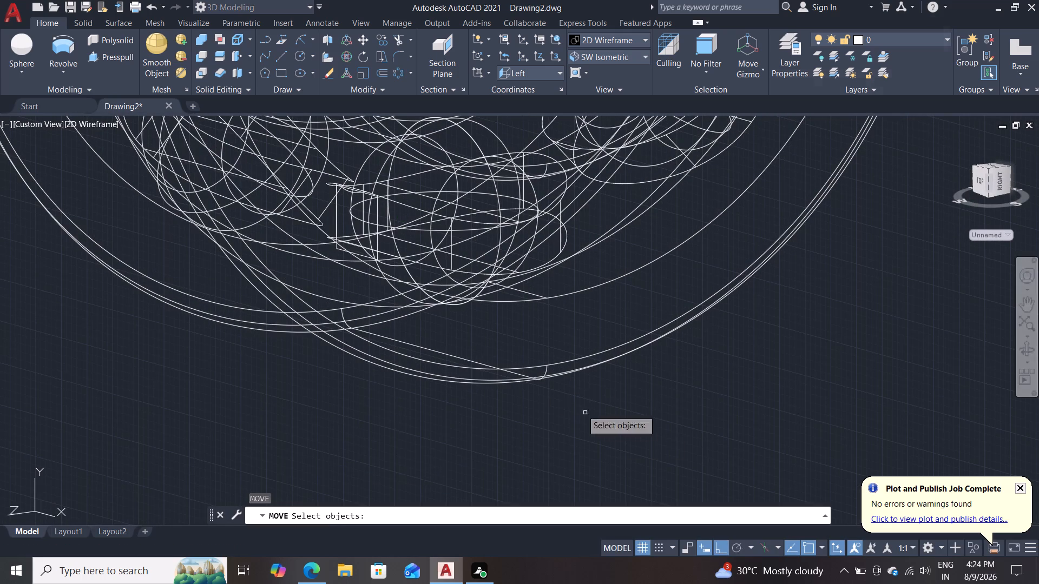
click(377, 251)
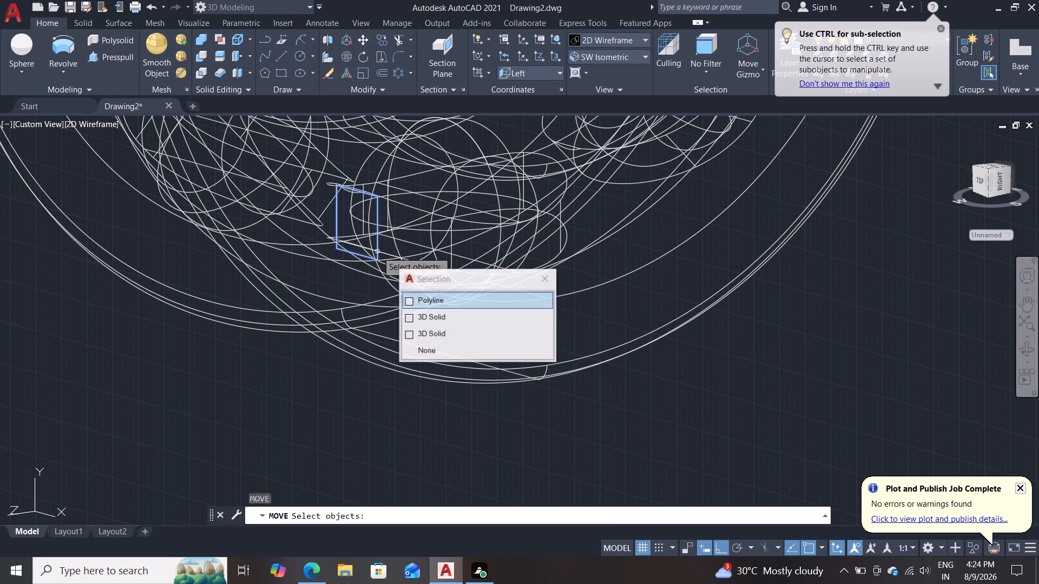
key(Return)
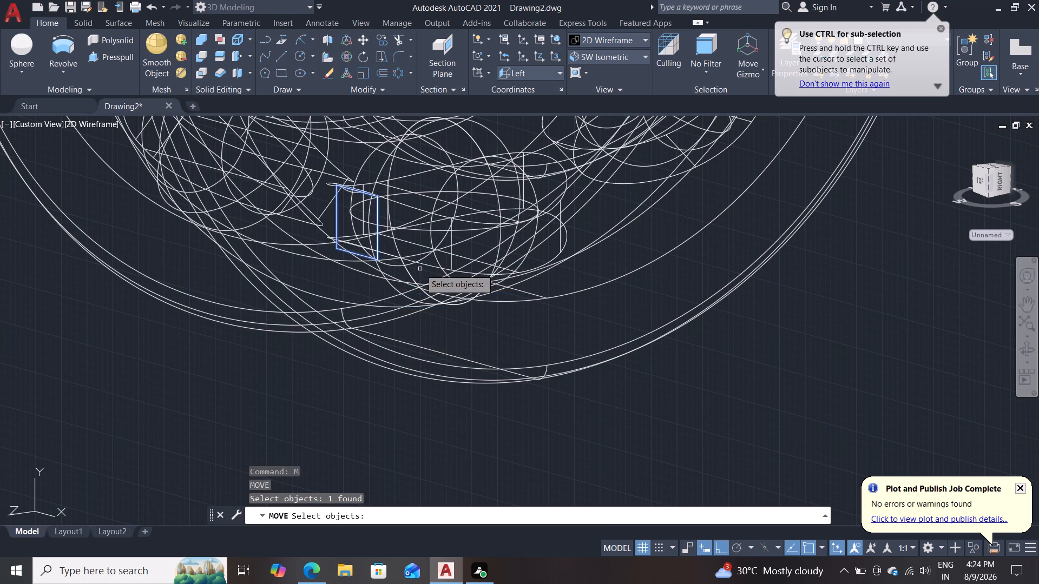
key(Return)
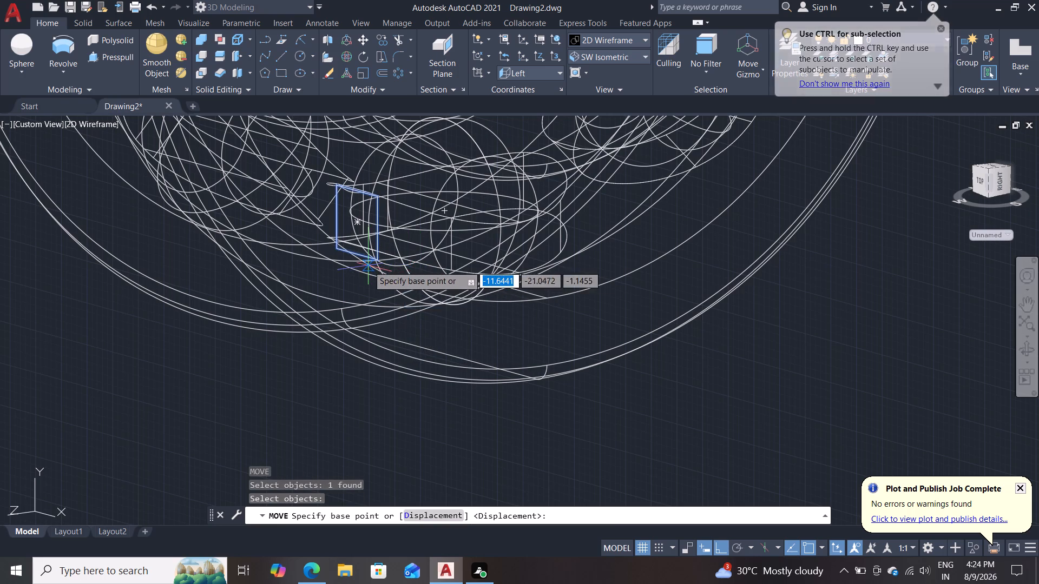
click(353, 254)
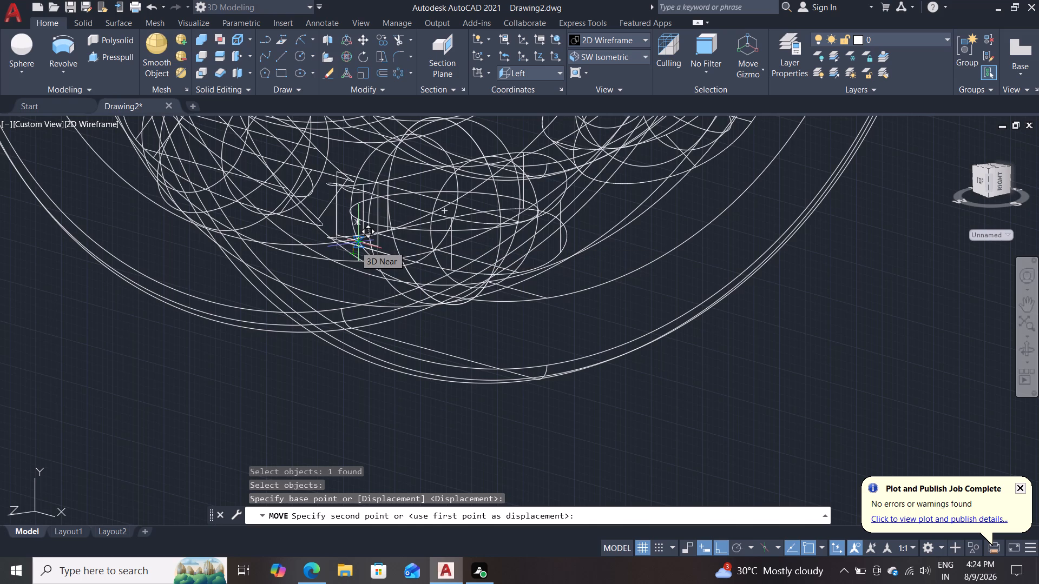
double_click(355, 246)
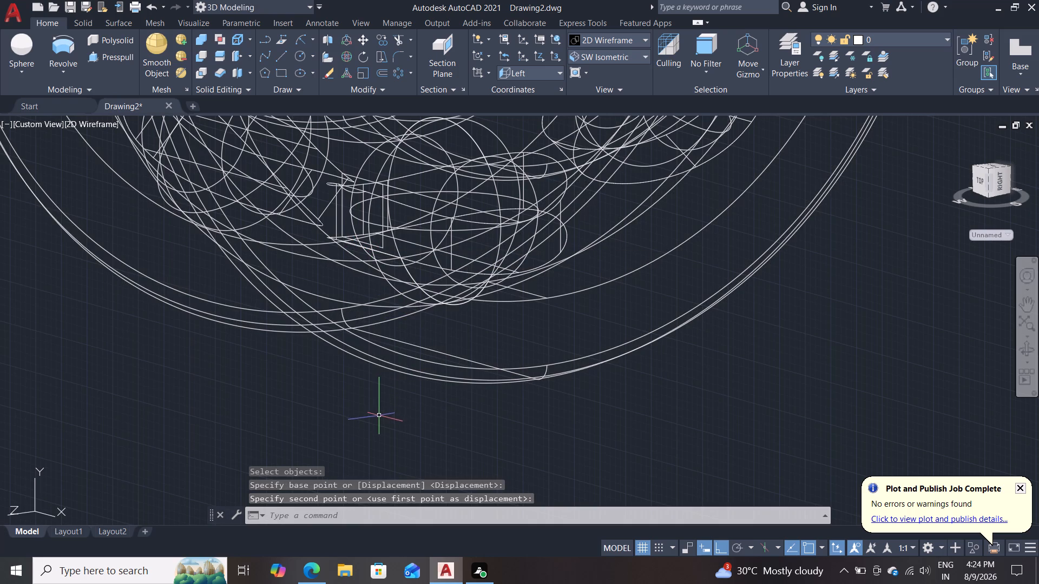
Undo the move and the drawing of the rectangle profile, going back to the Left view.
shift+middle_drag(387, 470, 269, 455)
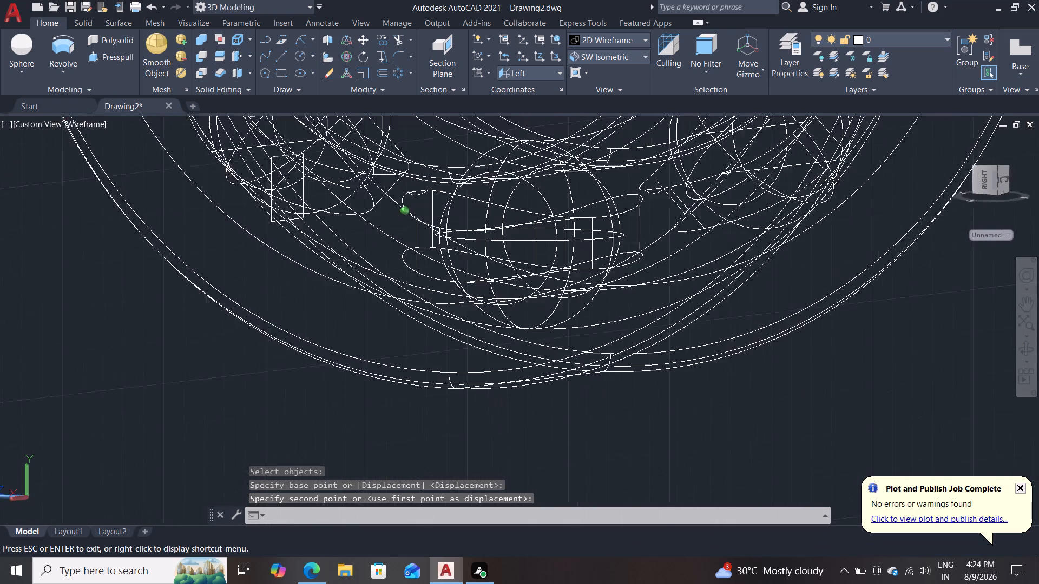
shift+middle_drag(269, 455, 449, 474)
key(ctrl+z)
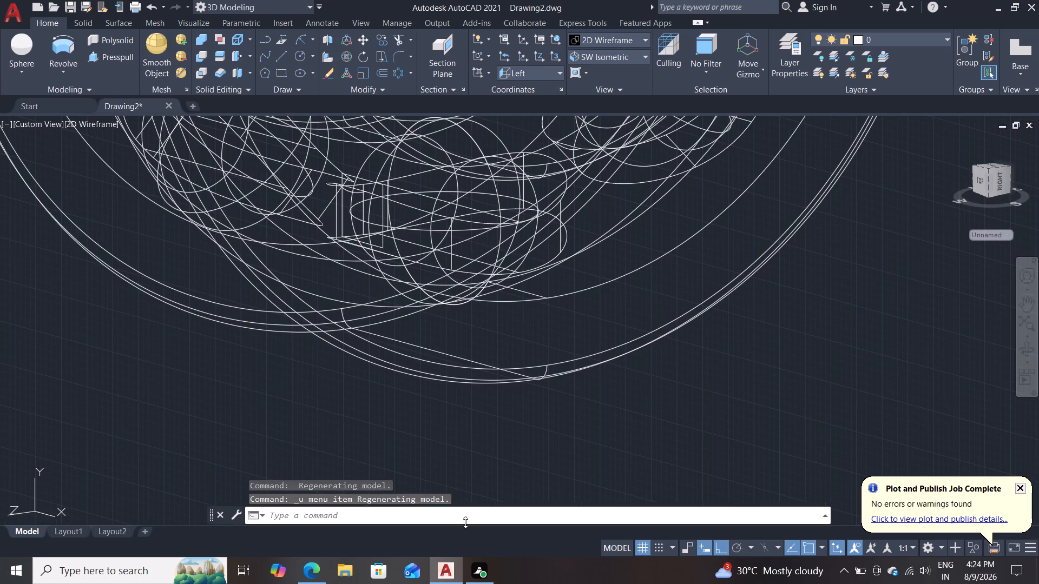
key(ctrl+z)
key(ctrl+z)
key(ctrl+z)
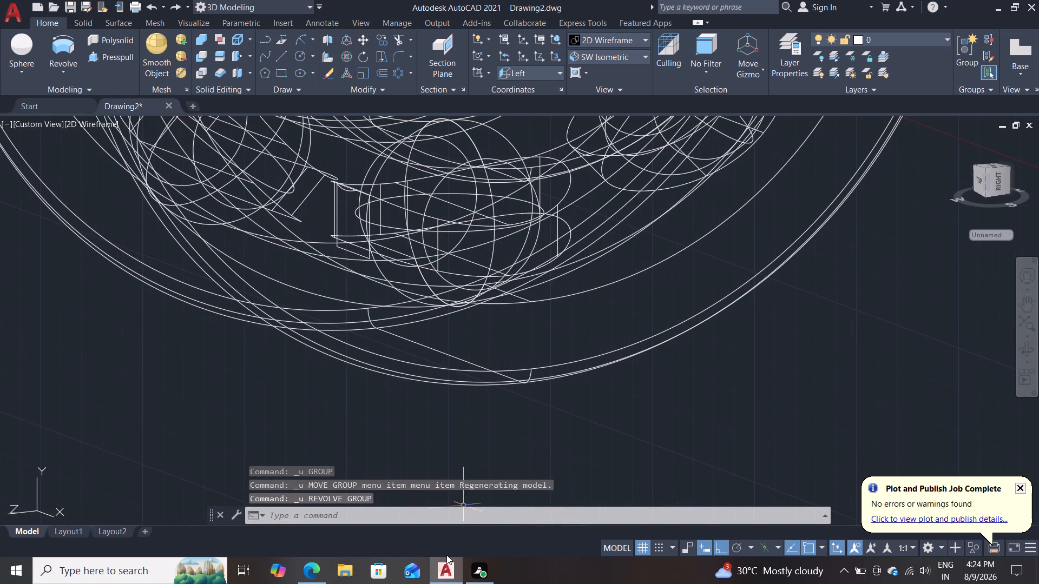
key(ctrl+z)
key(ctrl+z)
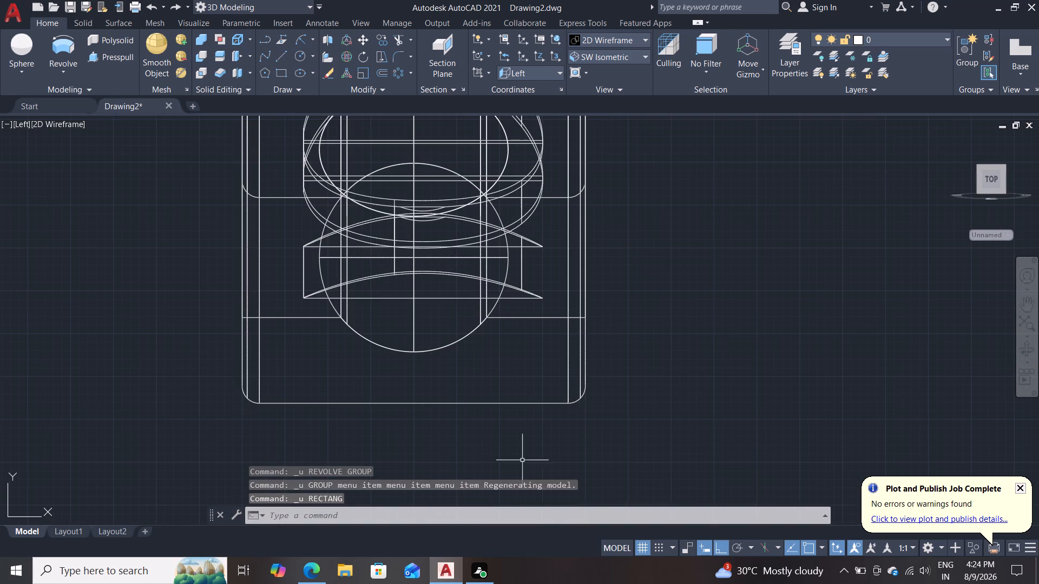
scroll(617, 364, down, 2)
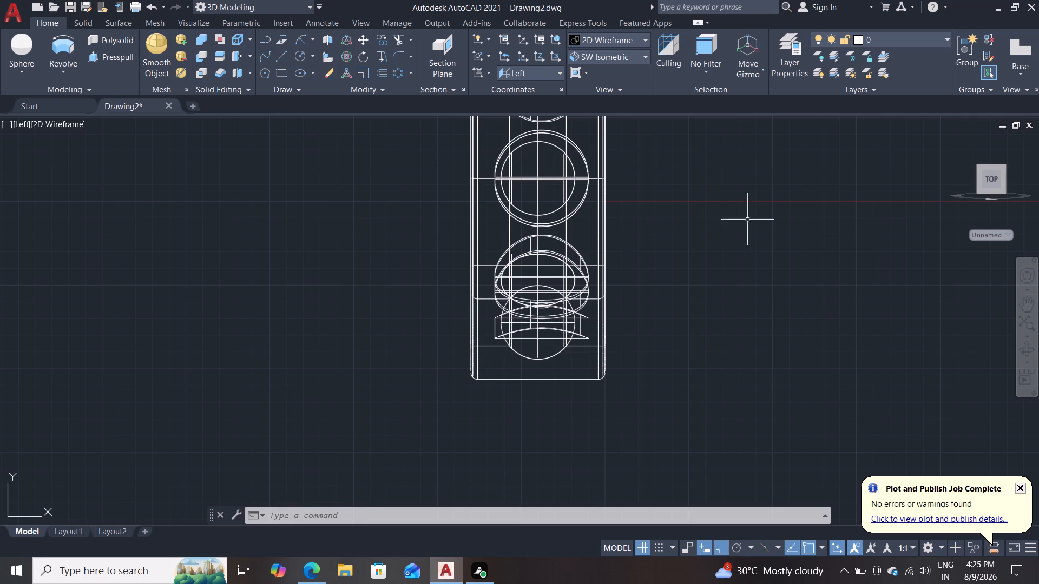
Draw a rectangle profile about 2.46 by 2.84 across the topmost ball and its collar in the Left view.
middle_drag(701, 242, 701, 535)
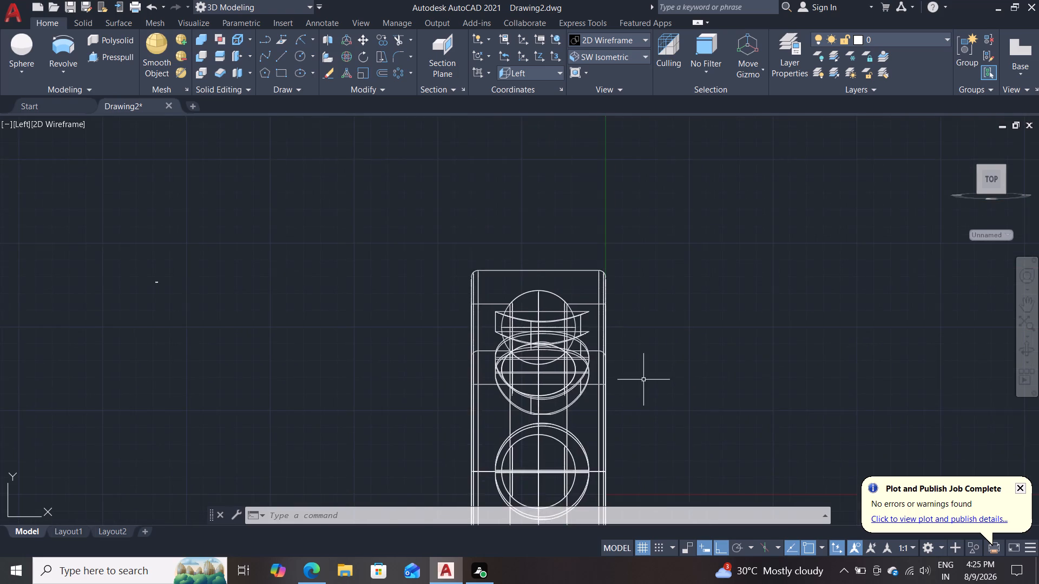
scroll(653, 369, up, 3)
middle_drag(639, 347, 791, 353)
text(rec)
key(Return)
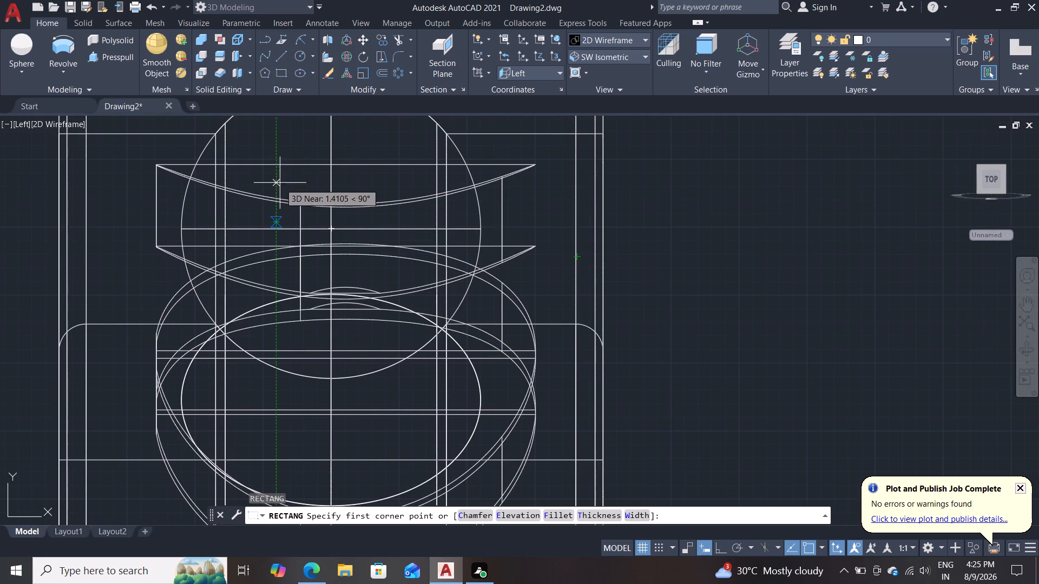
click(296, 183)
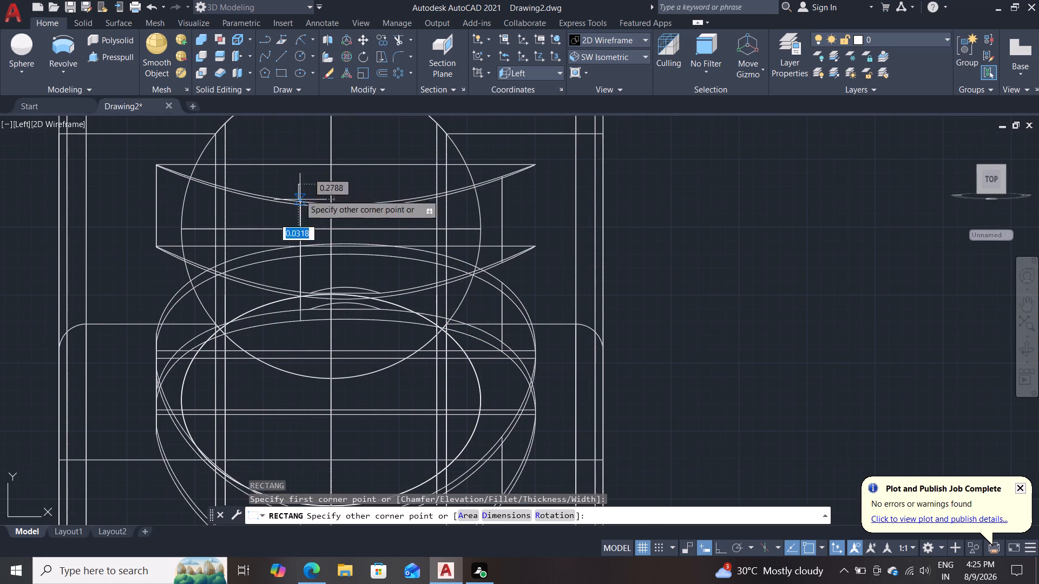
click(365, 262)
Move the rectangle profile by its lower corner to a nearby point on the lower edge of the topmost ball's collar.
shift+middle_drag(745, 299, 680, 327)
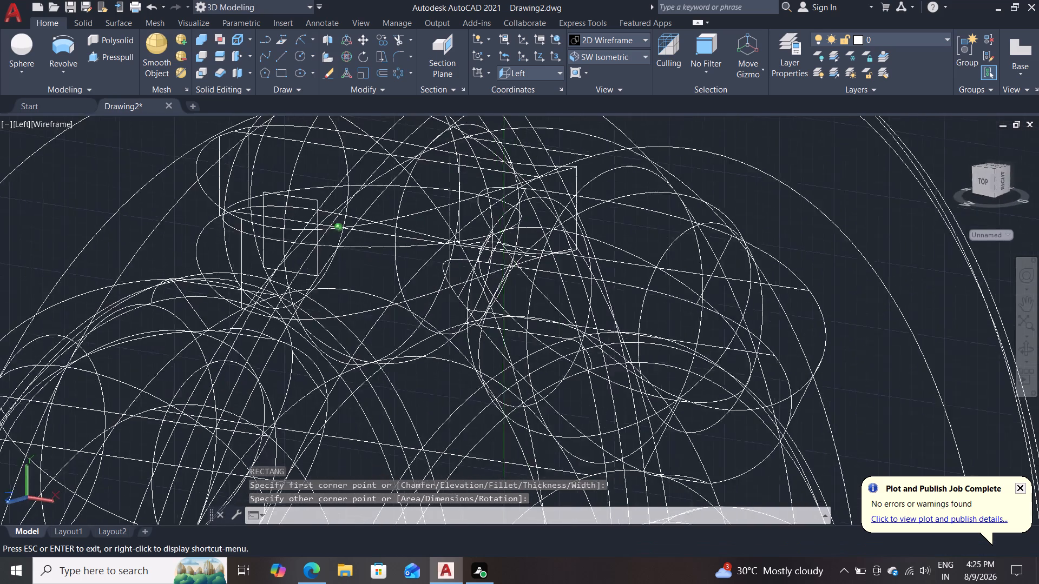
shift+middle_drag(680, 327, 637, 337)
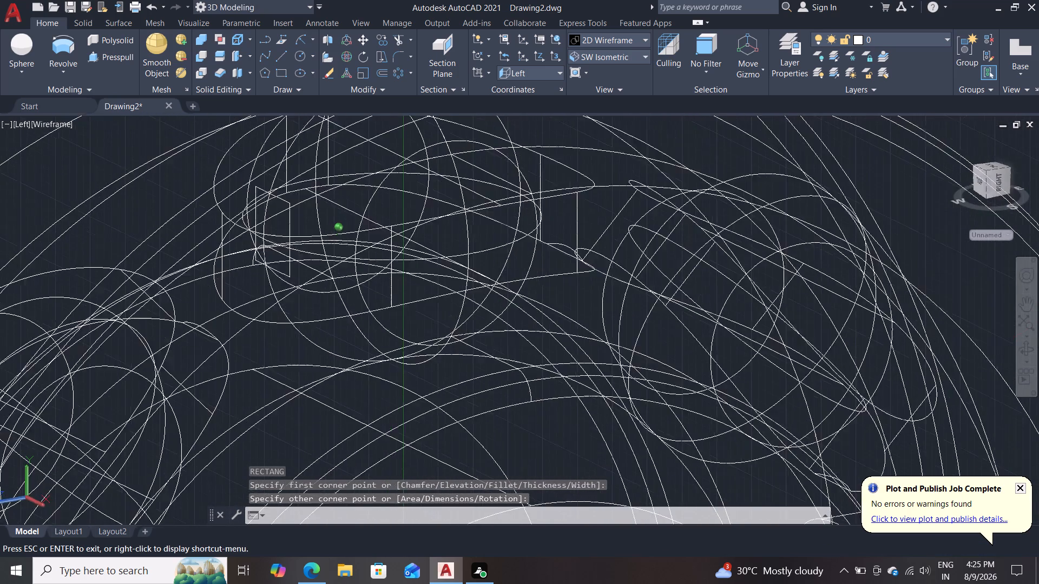
shift+middle_drag(637, 337, 621, 318)
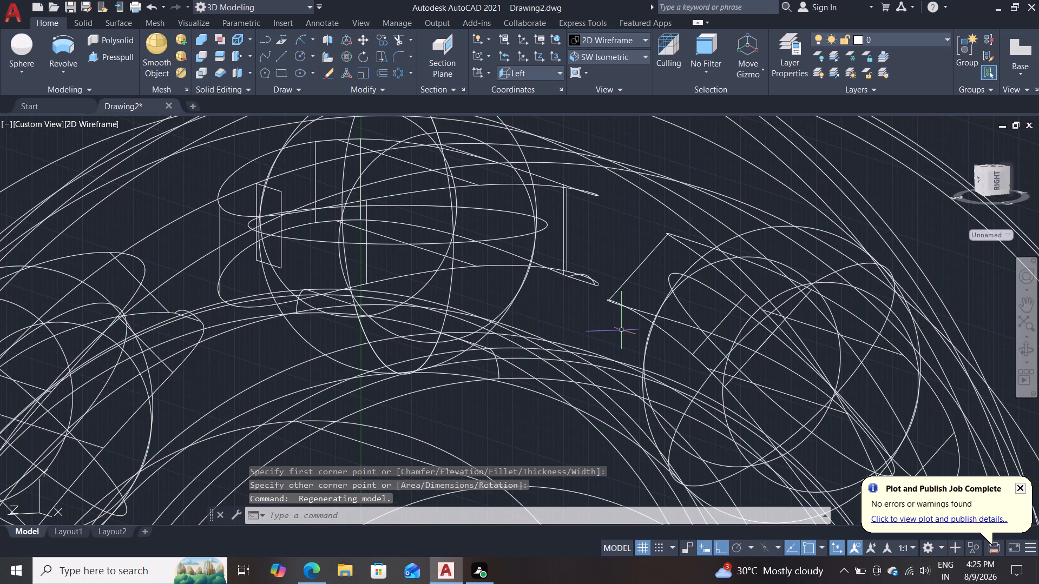
shift+middle_drag(618, 310, 642, 328)
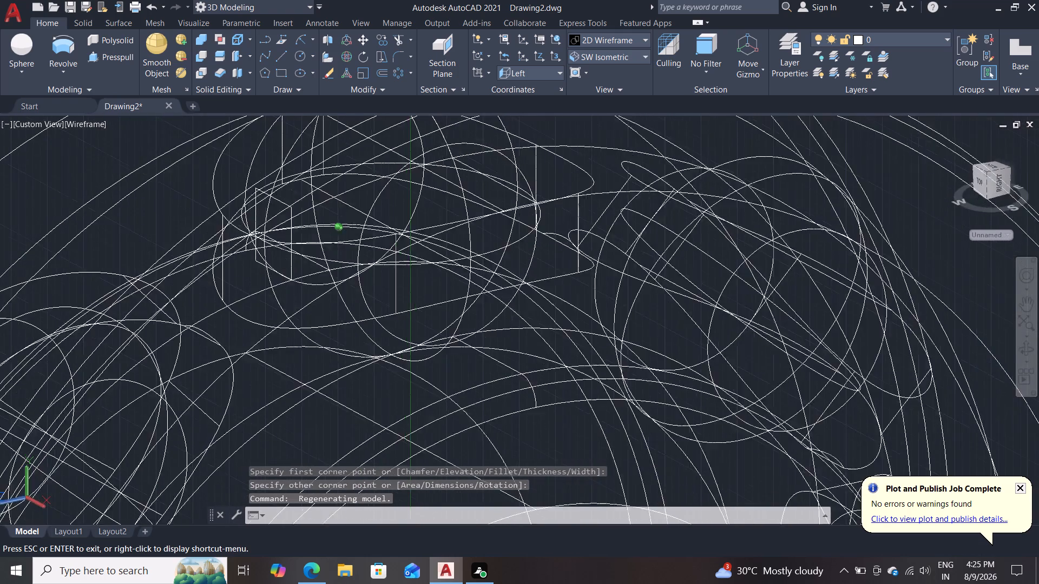
shift+middle_drag(642, 328, 566, 275)
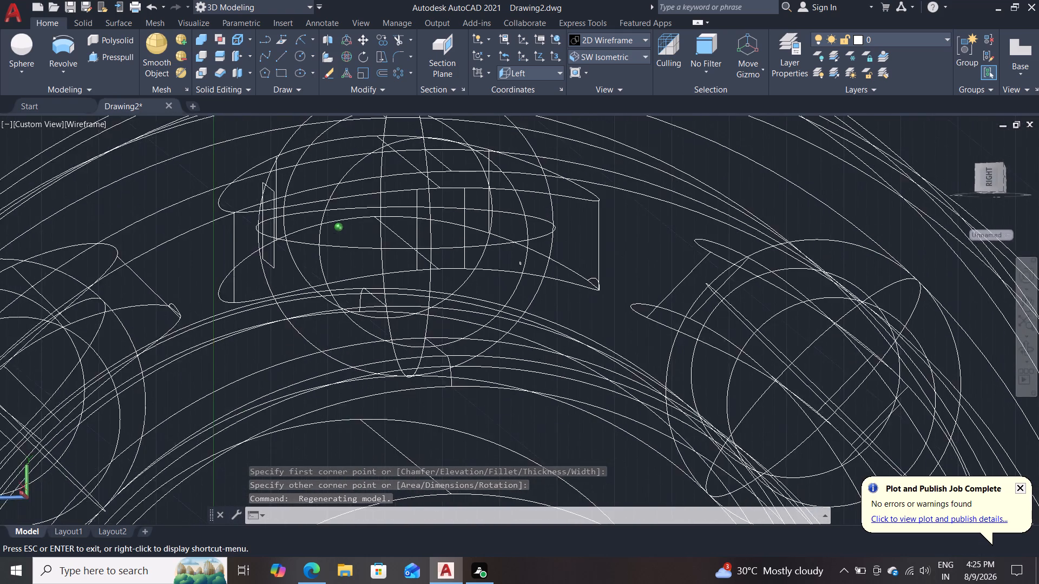
shift+middle_drag(566, 275, 632, 283)
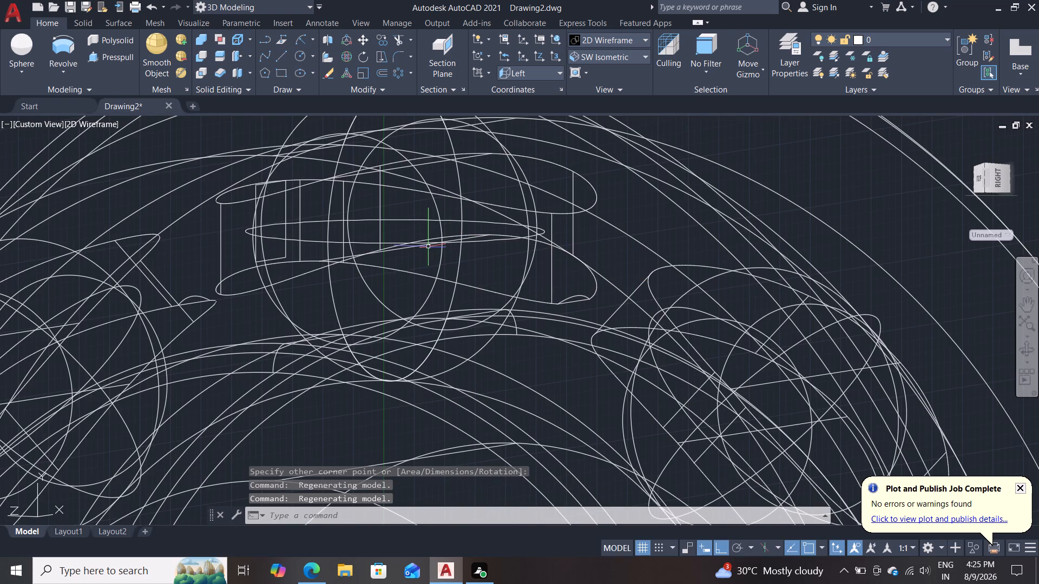
key(m)
key(Return)
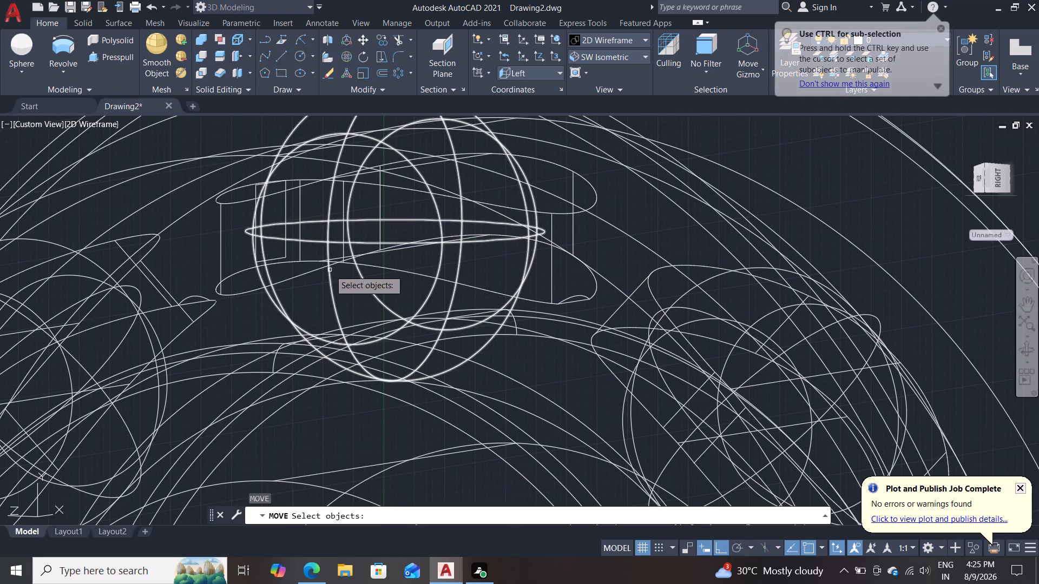
click(285, 253)
key(Return)
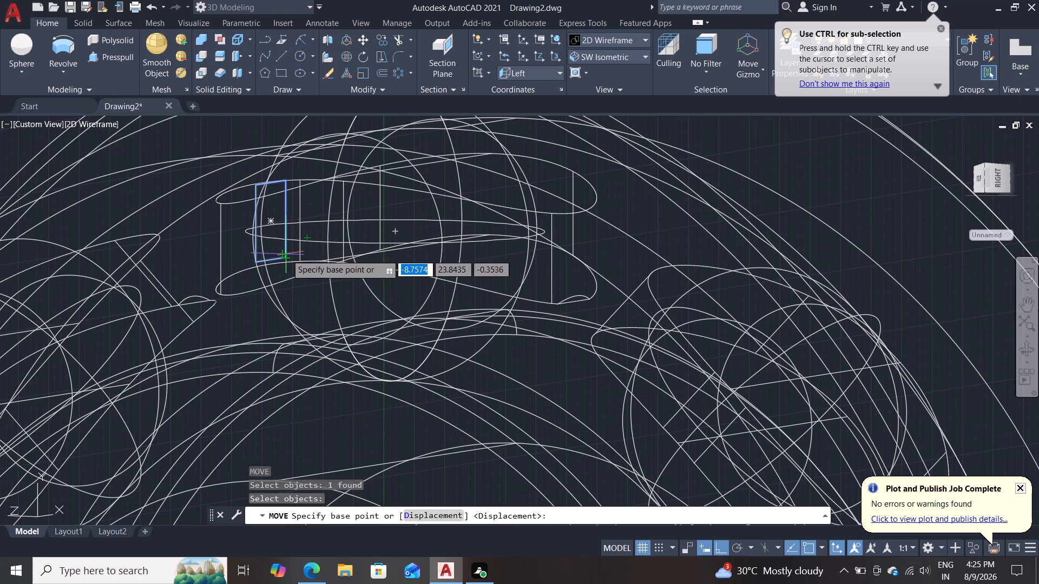
click(286, 254)
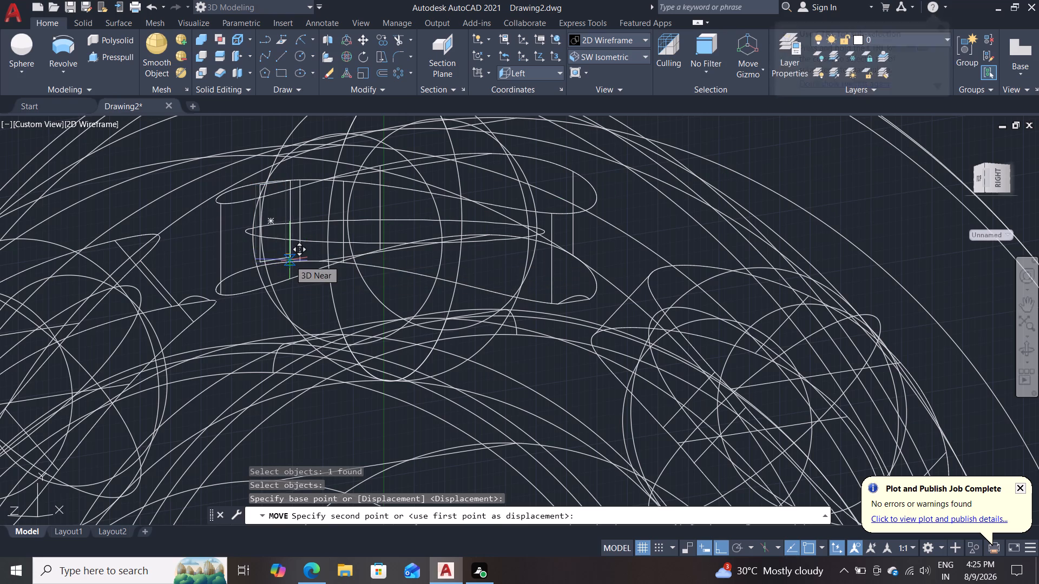
click(290, 260)
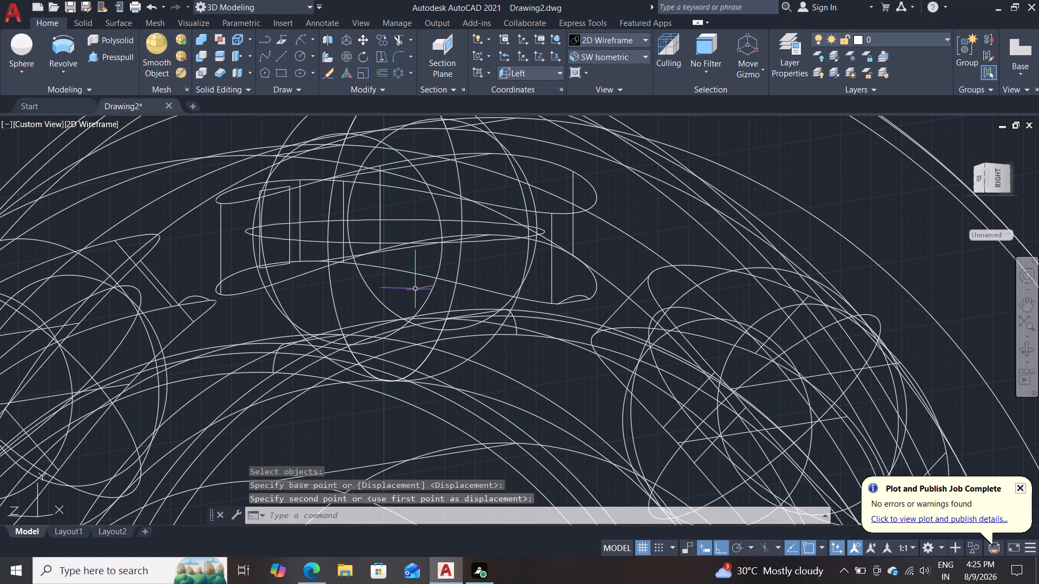
Move the rectangle profile again, from a point on its bottom edge to a nearby point on the collar's lower edge.
scroll(225, 333, up, 1)
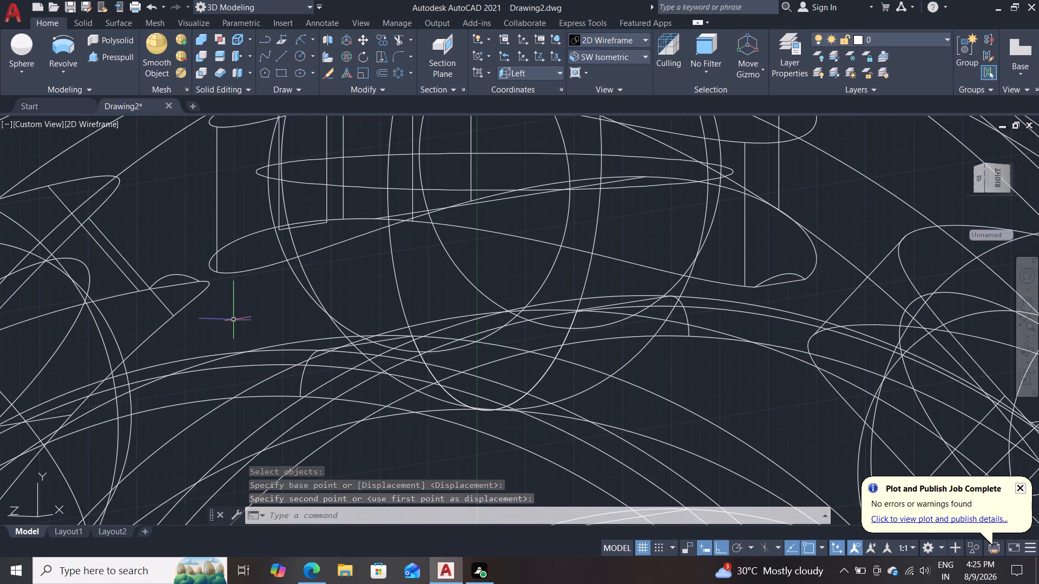
middle_drag(233, 320, 233, 381)
key(m)
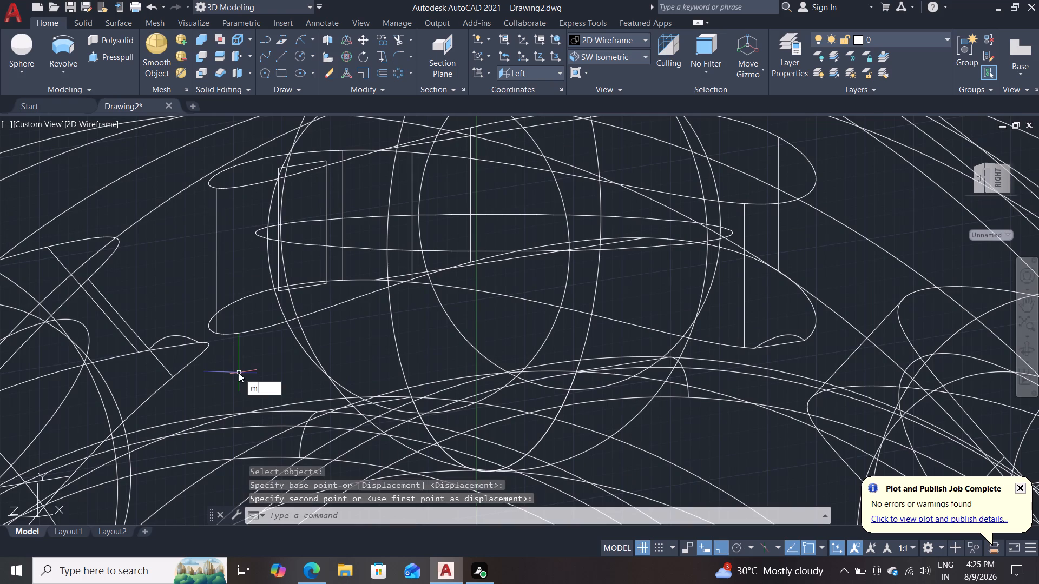
key(Return)
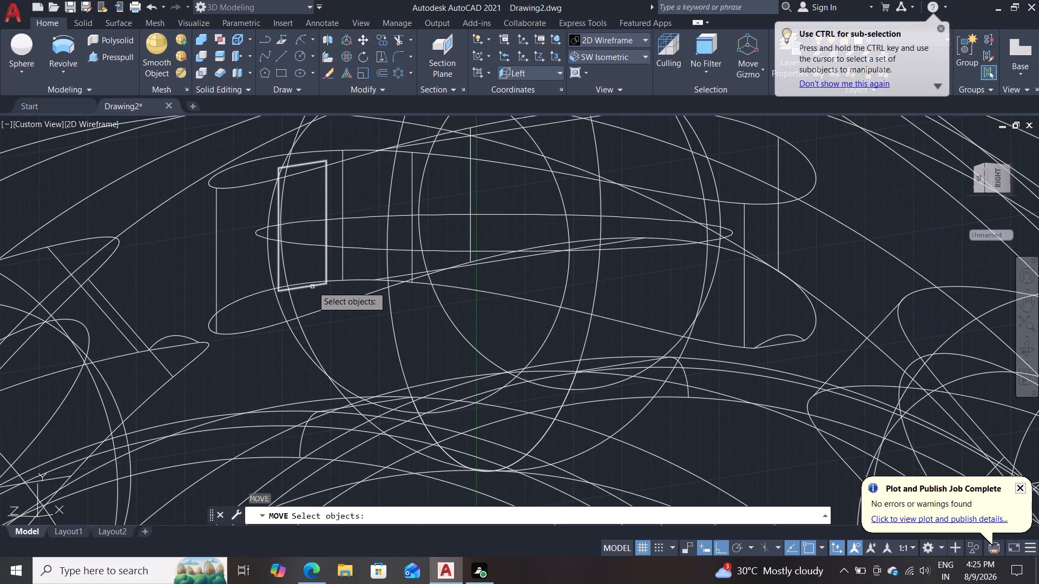
click(312, 286)
key(Return)
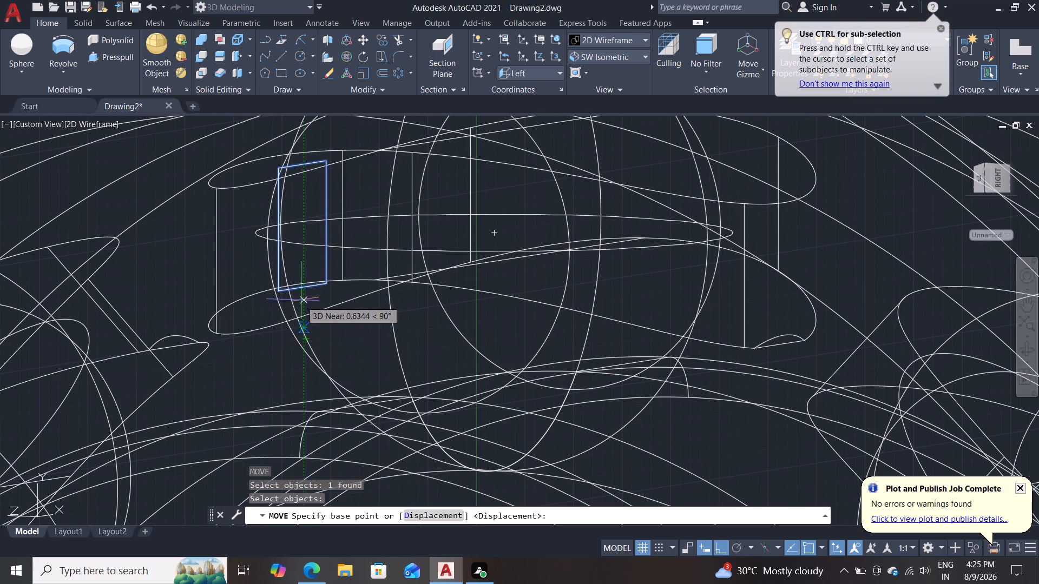
double_click(297, 289)
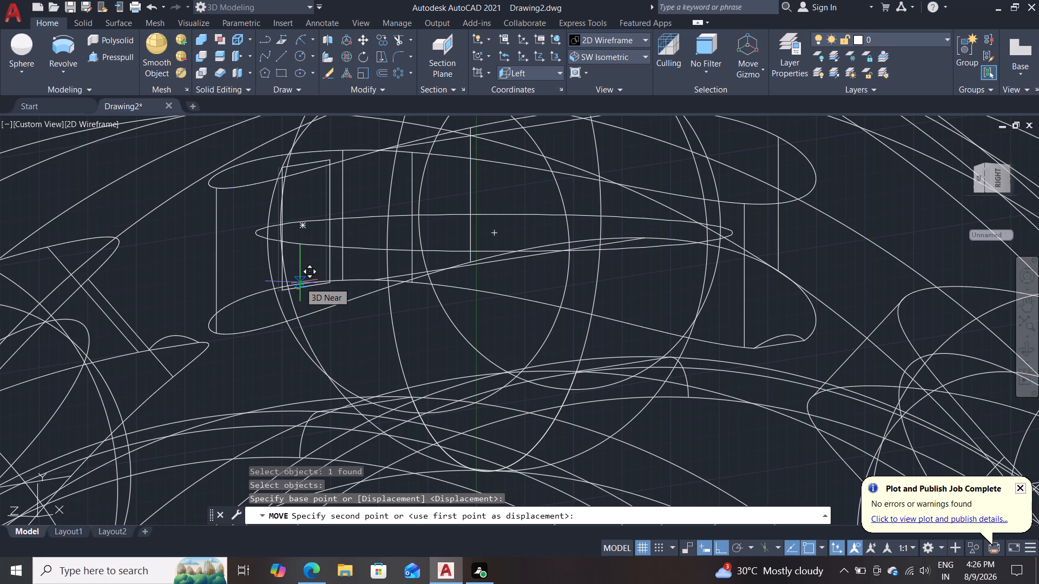
click(300, 282)
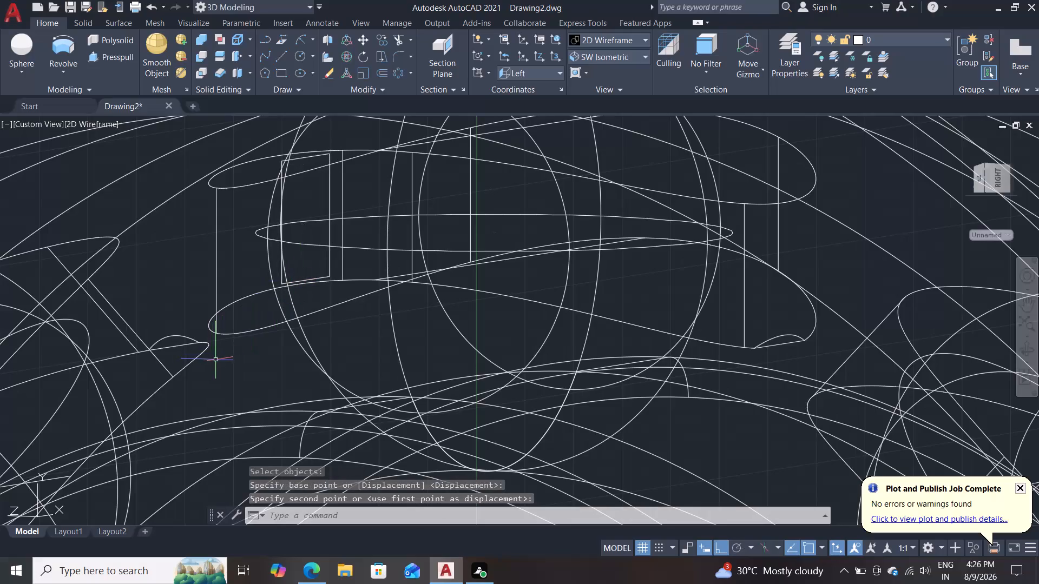
Revolve the rectangle profile 360 degrees about the X axis into a solid ring.
click(70, 48)
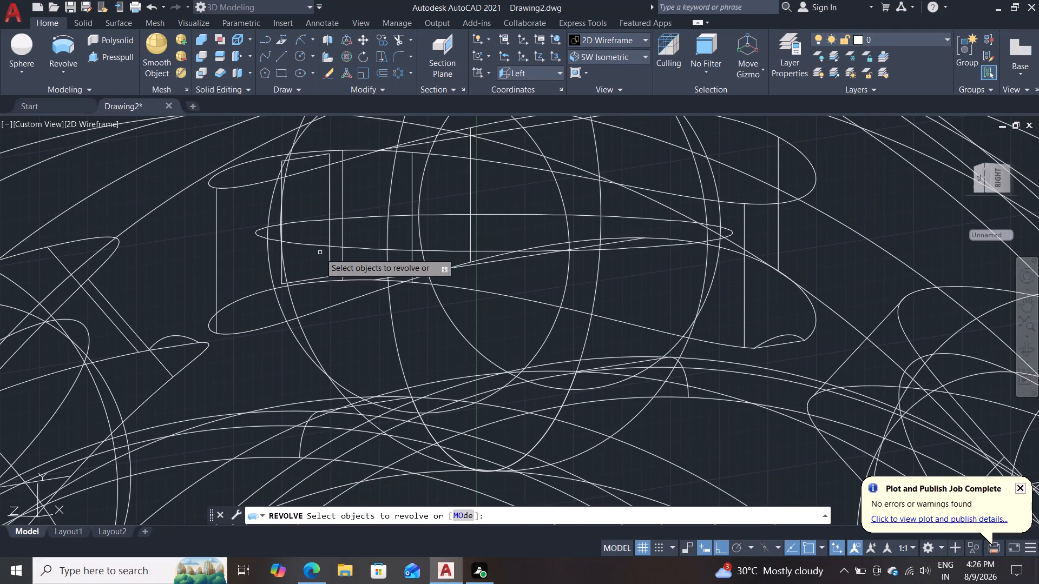
click(330, 261)
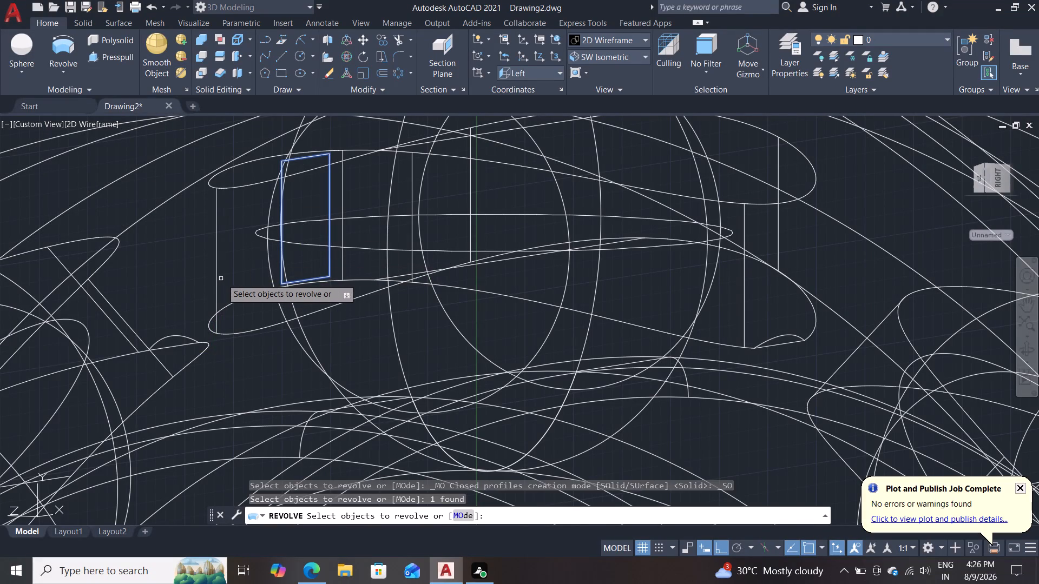
key(Return)
key(x)
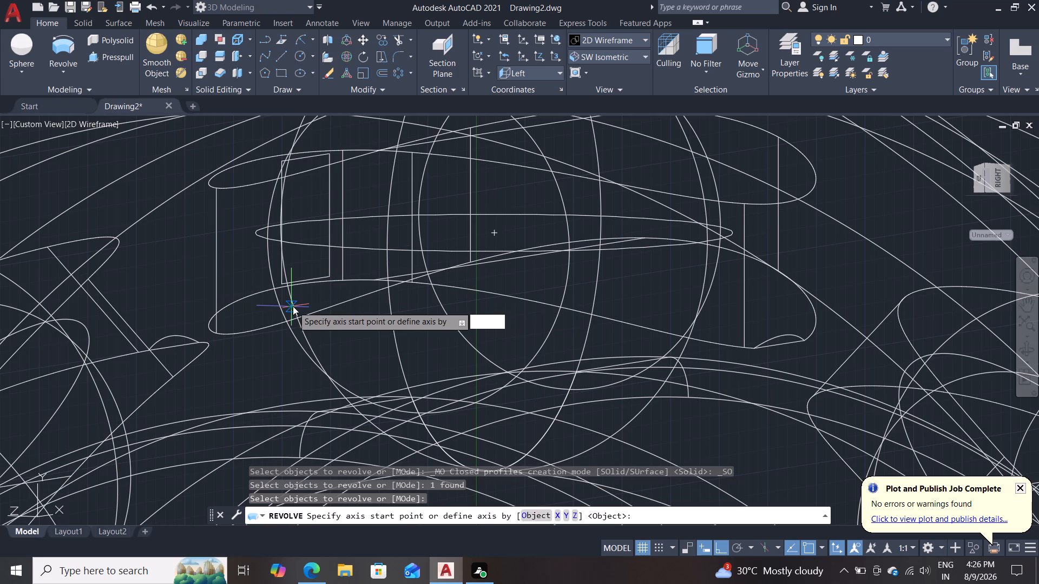
key(Return)
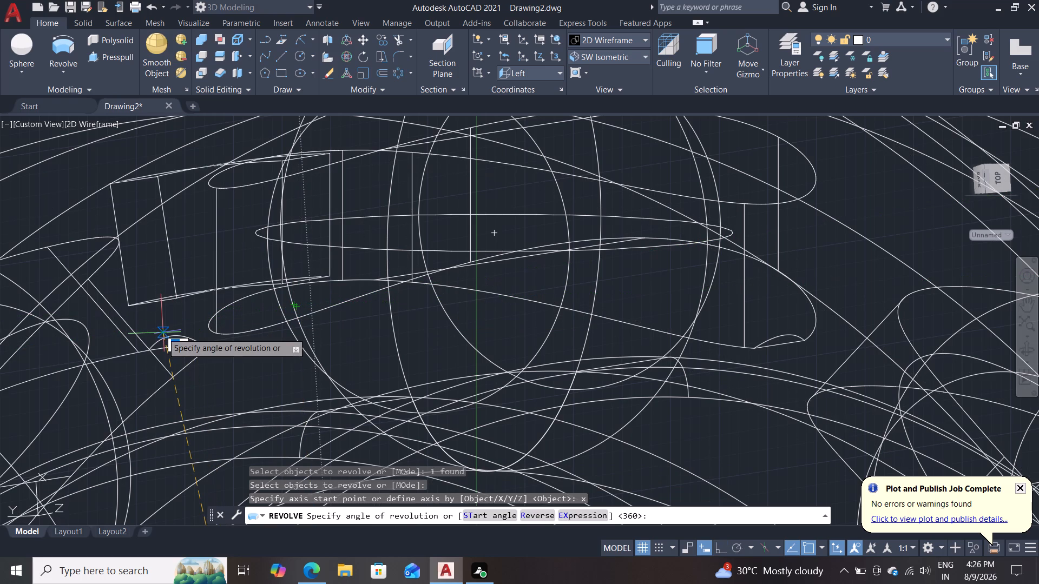
text(360)
key(Return)
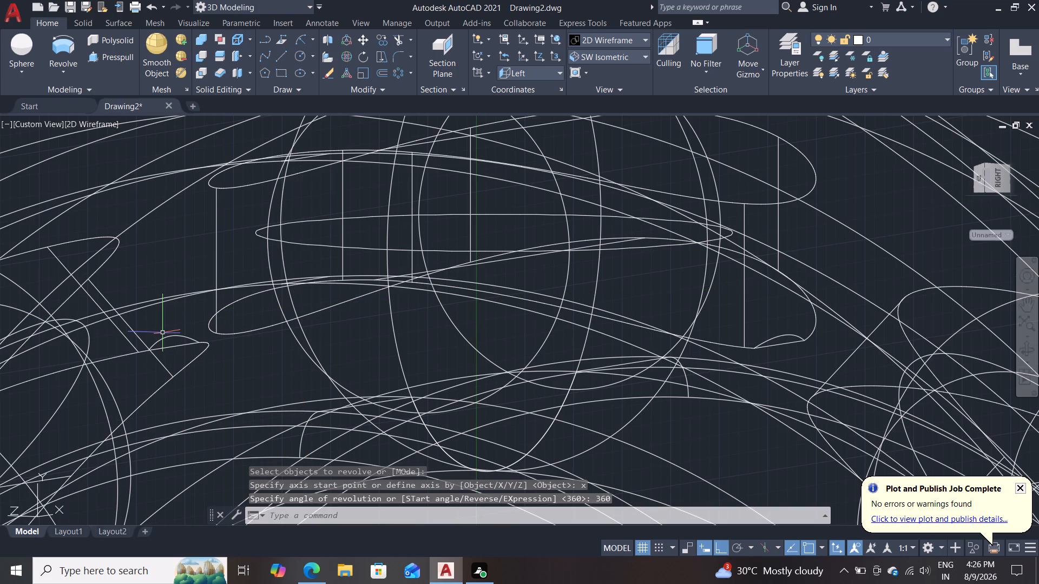
Switch the visual style to Shades of Gray.
click(91, 120)
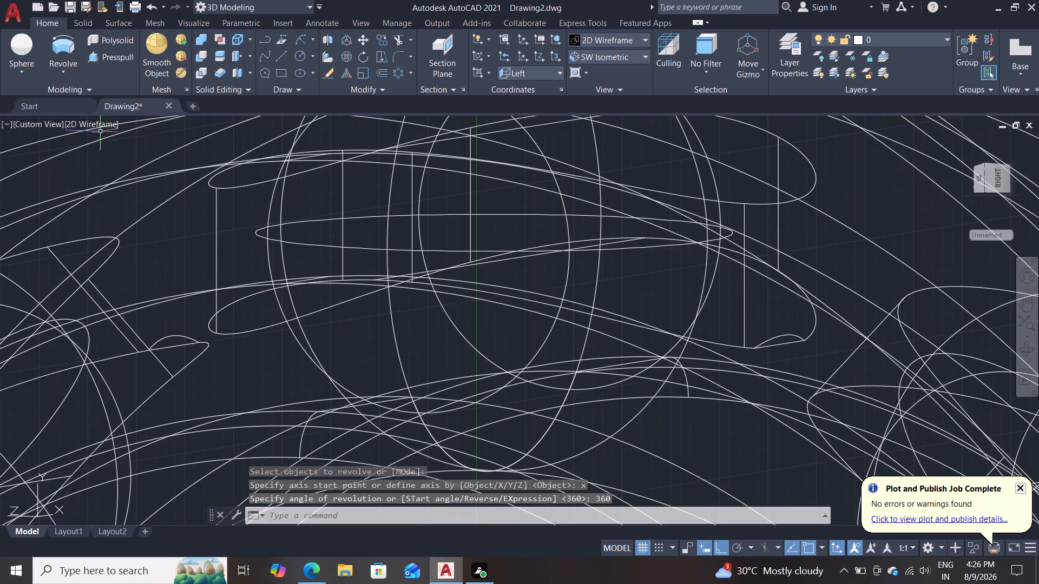
click(97, 127)
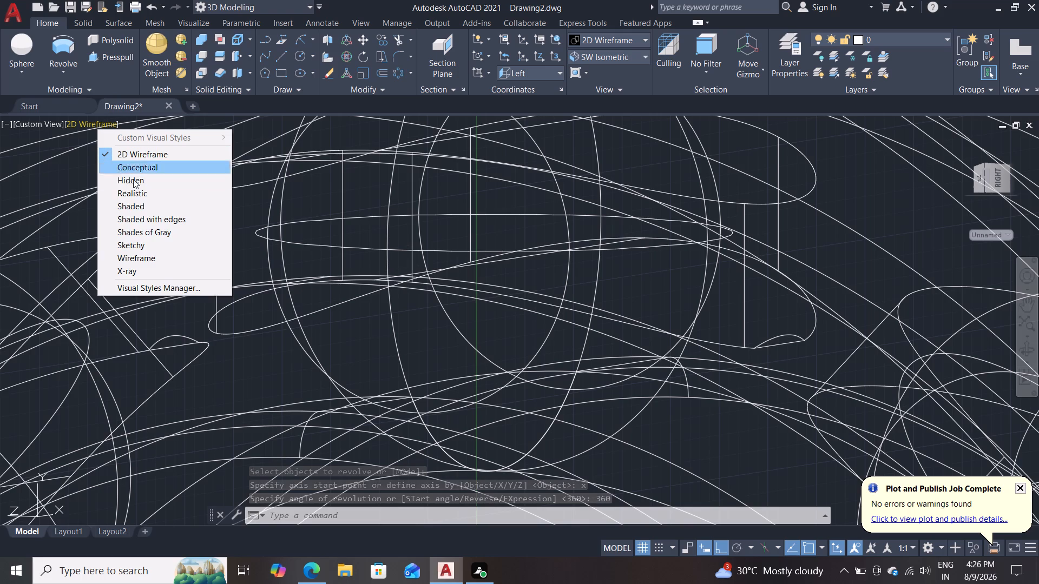
click(145, 236)
Examine the revolved ring's position relative to the ball collars and the inner and outer races from several angles.
scroll(181, 251, down, 2)
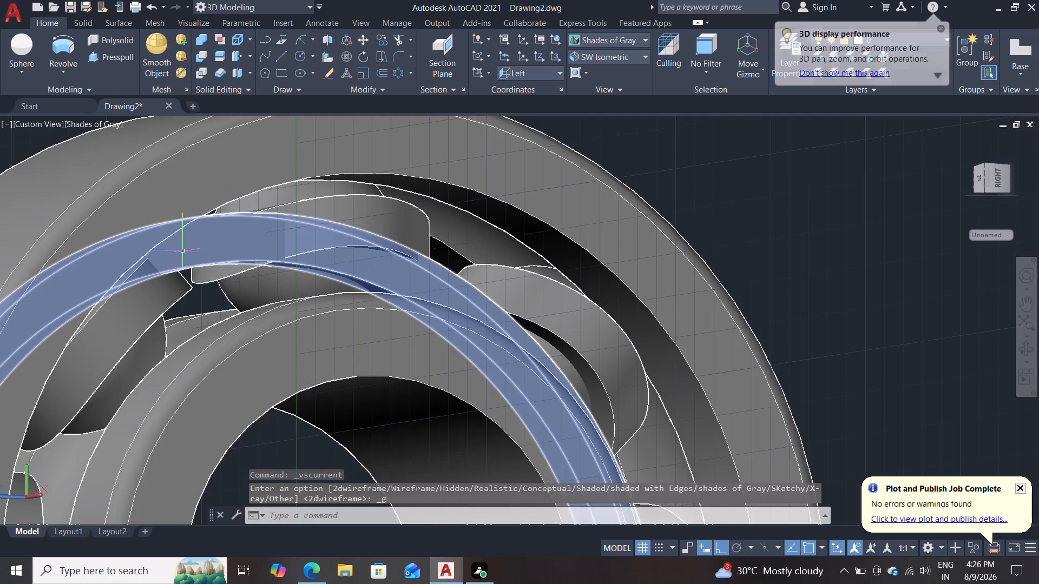
scroll(179, 265, down, 2)
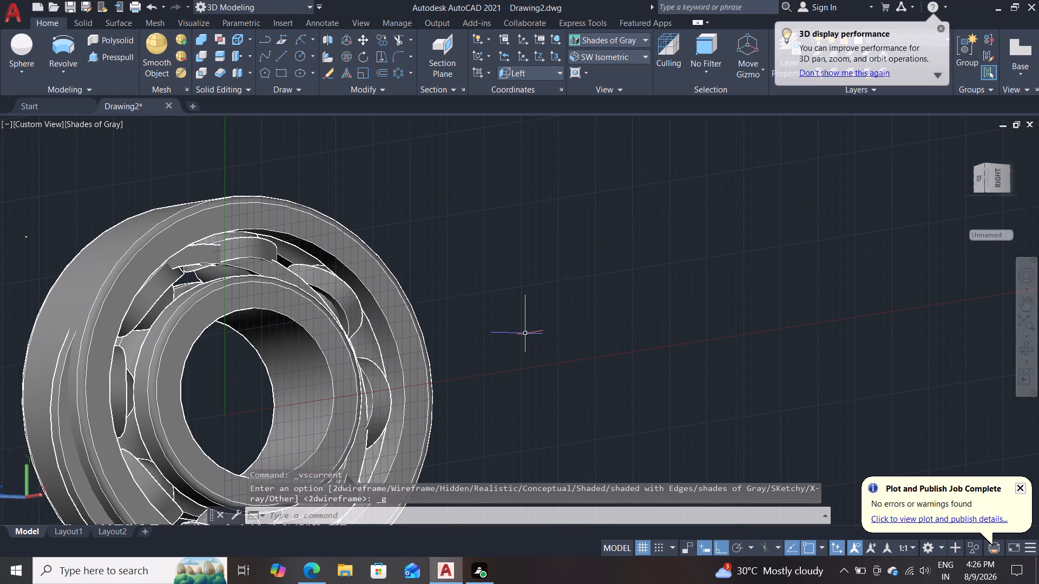
shift+middle_drag(544, 346, 507, 260)
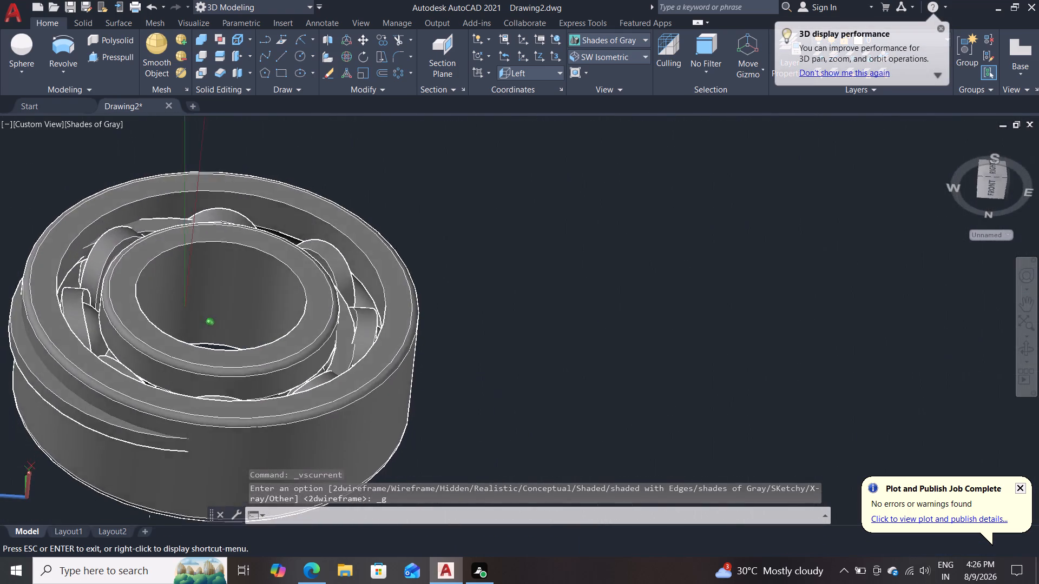
shift+middle_drag(507, 260, 501, 354)
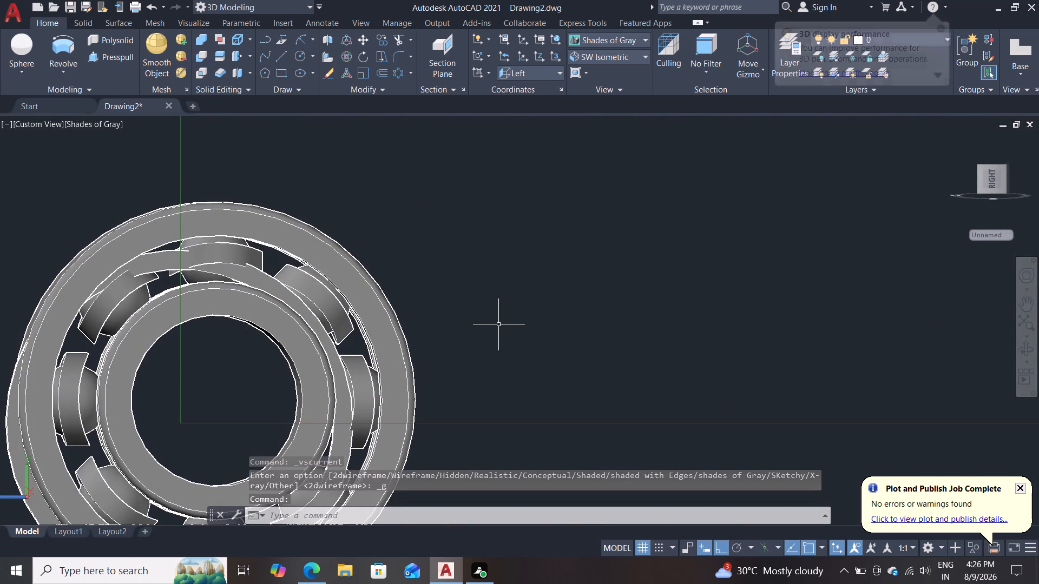
scroll(500, 321, down, 1)
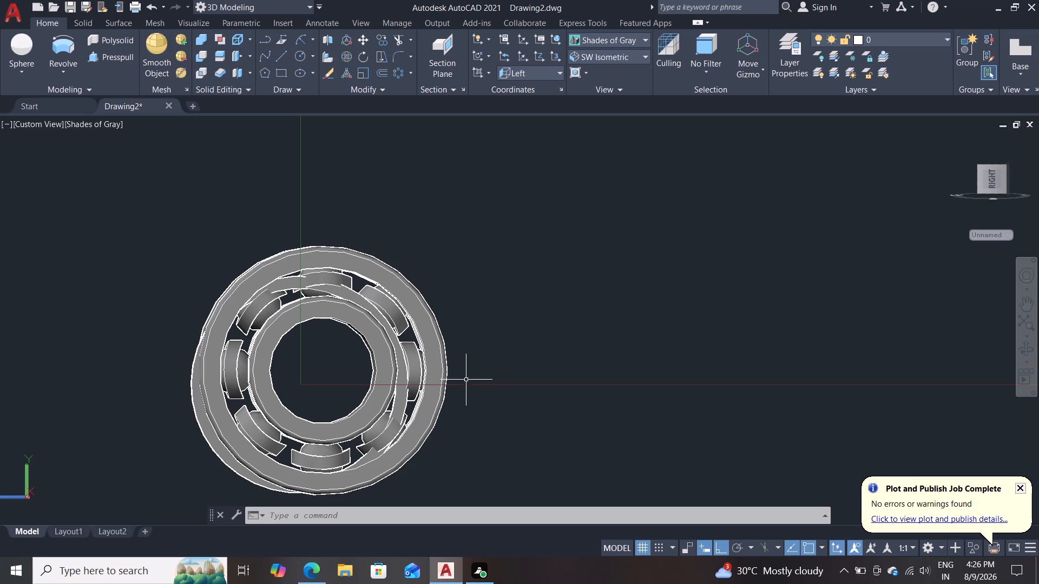
shift+middle_drag(495, 399, 485, 366)
shift+middle_drag(446, 446, 469, 444)
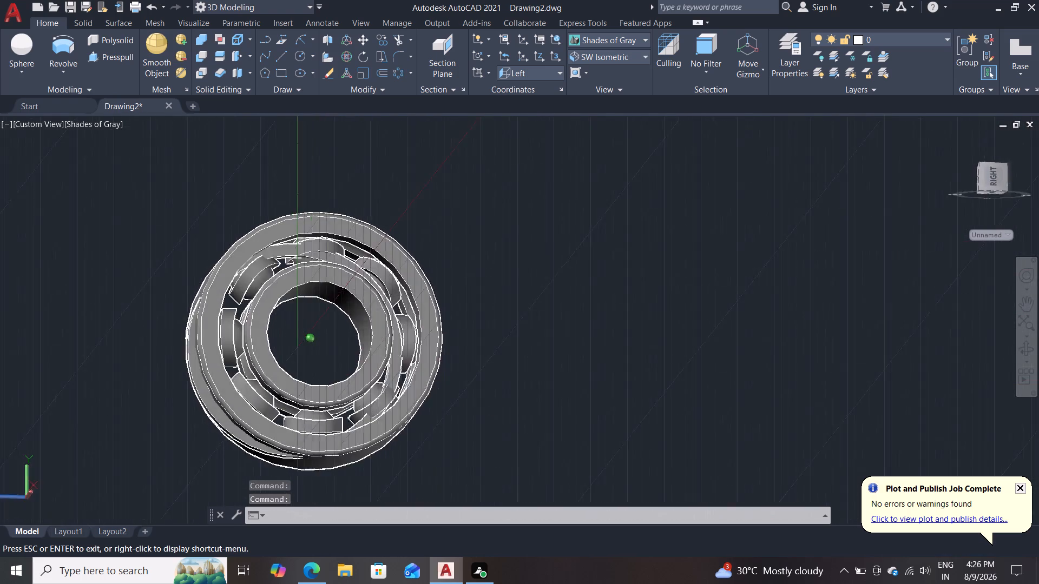
shift+middle_drag(469, 444, 409, 482)
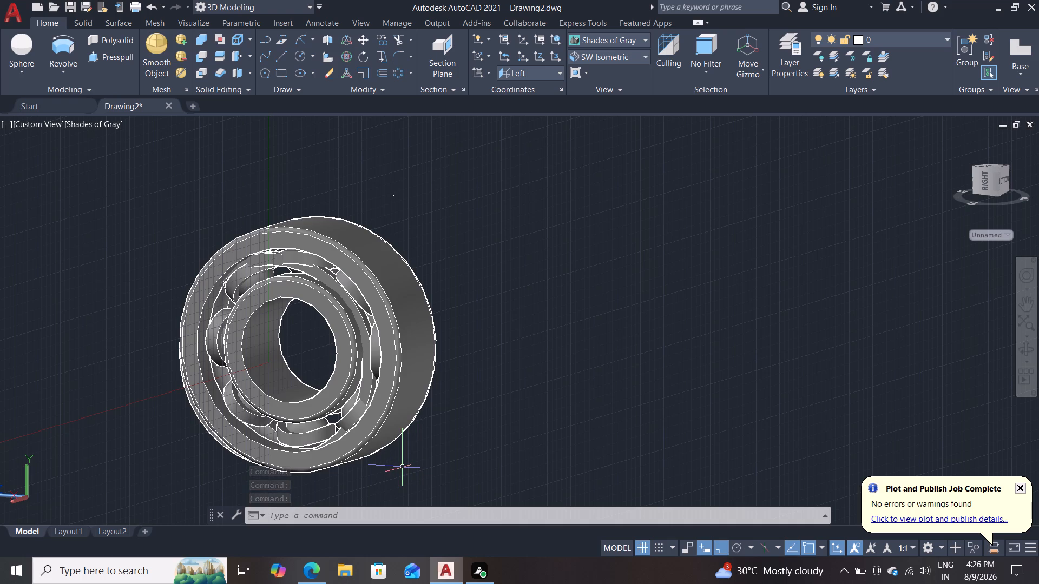
click(273, 260)
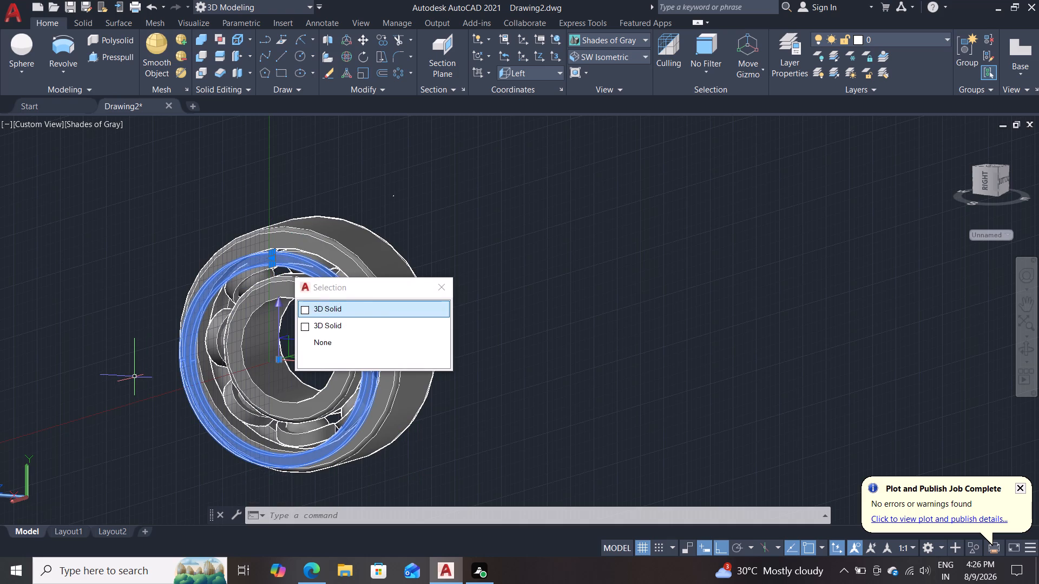
key(Escape)
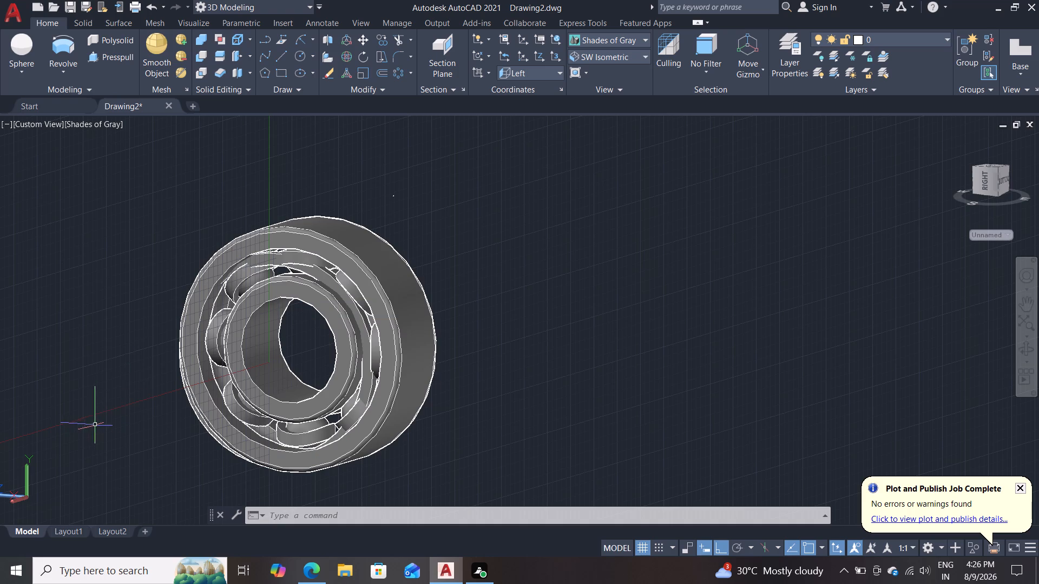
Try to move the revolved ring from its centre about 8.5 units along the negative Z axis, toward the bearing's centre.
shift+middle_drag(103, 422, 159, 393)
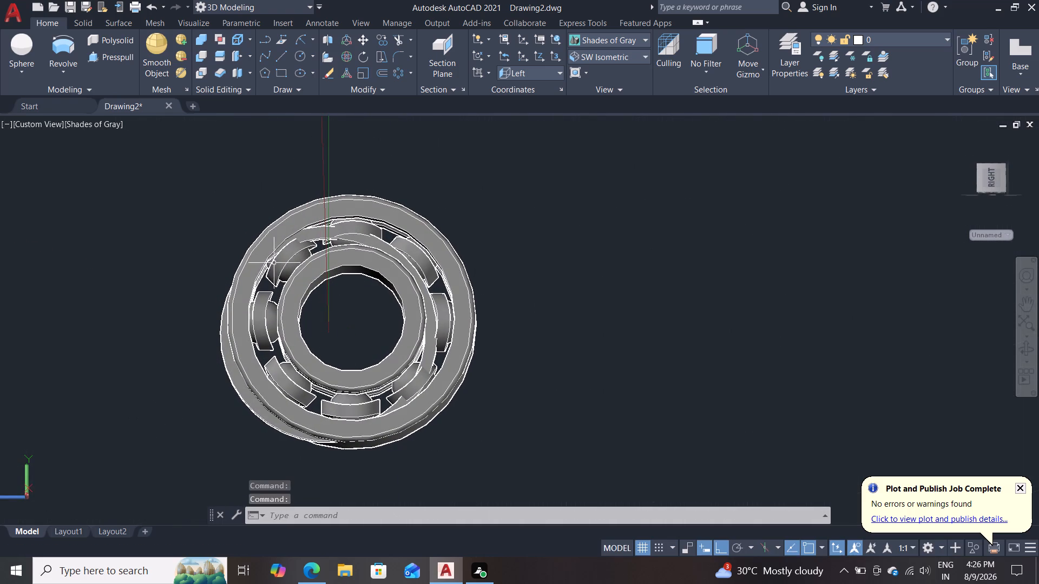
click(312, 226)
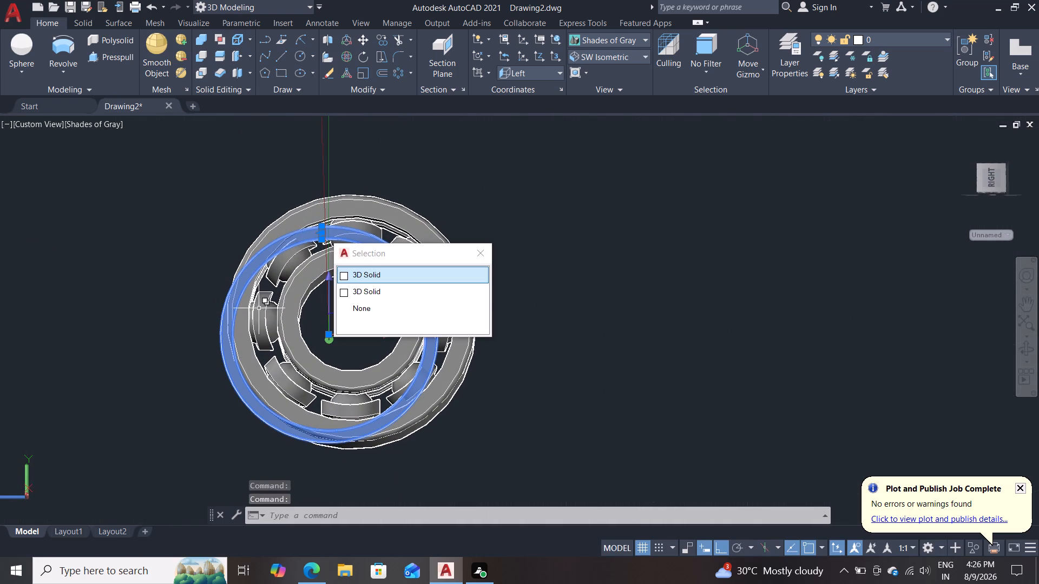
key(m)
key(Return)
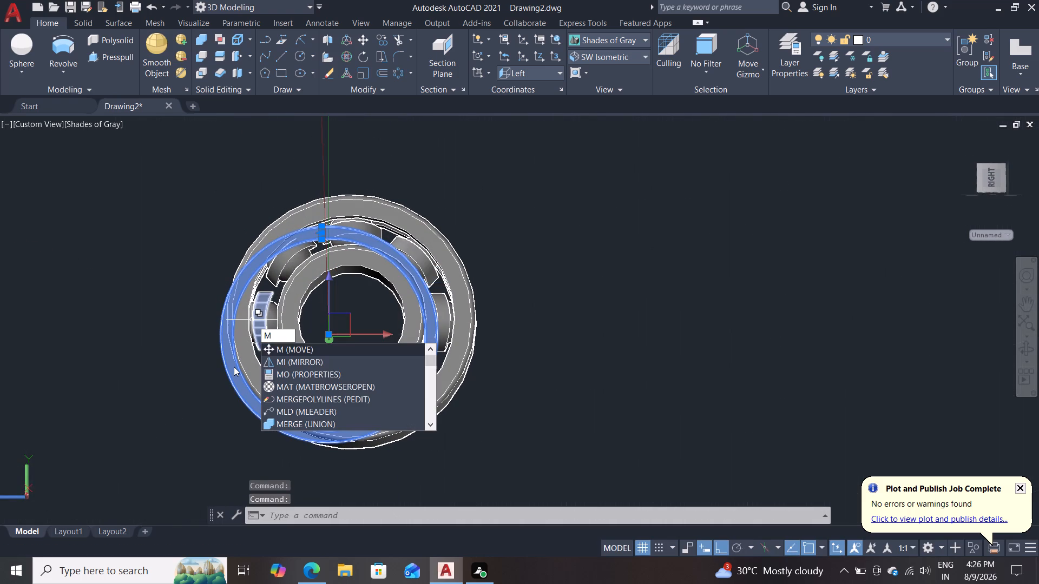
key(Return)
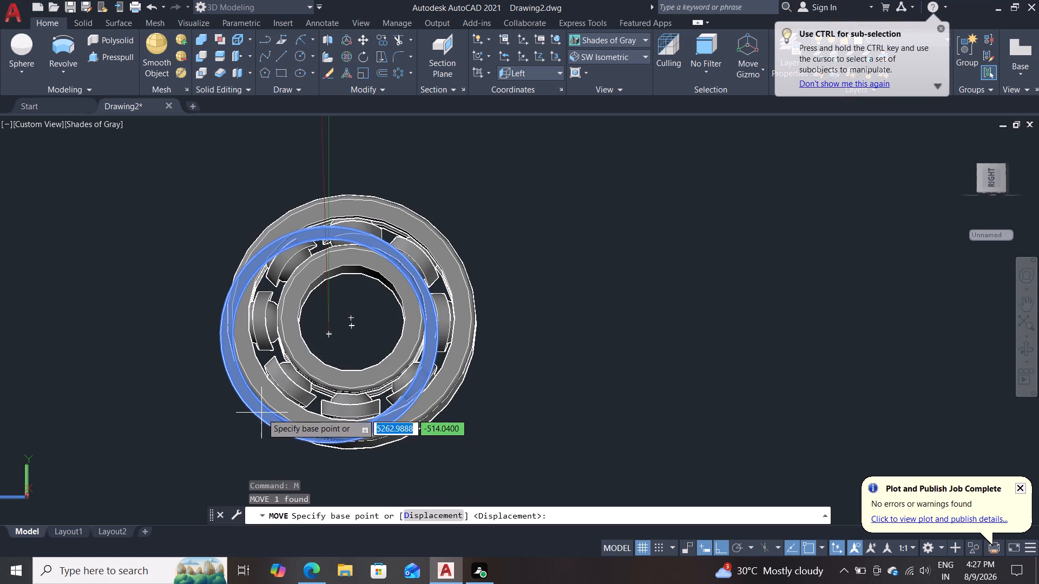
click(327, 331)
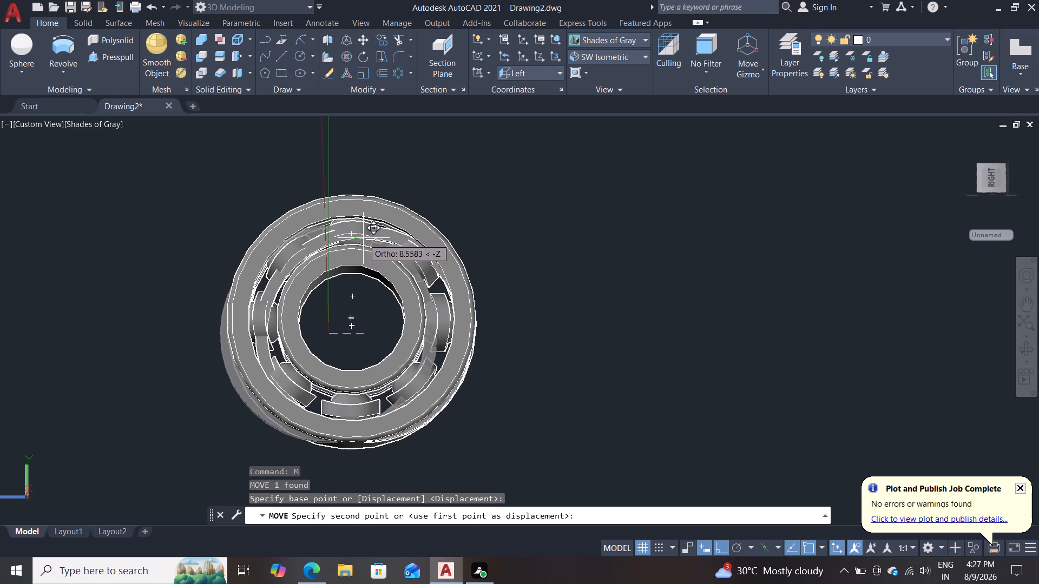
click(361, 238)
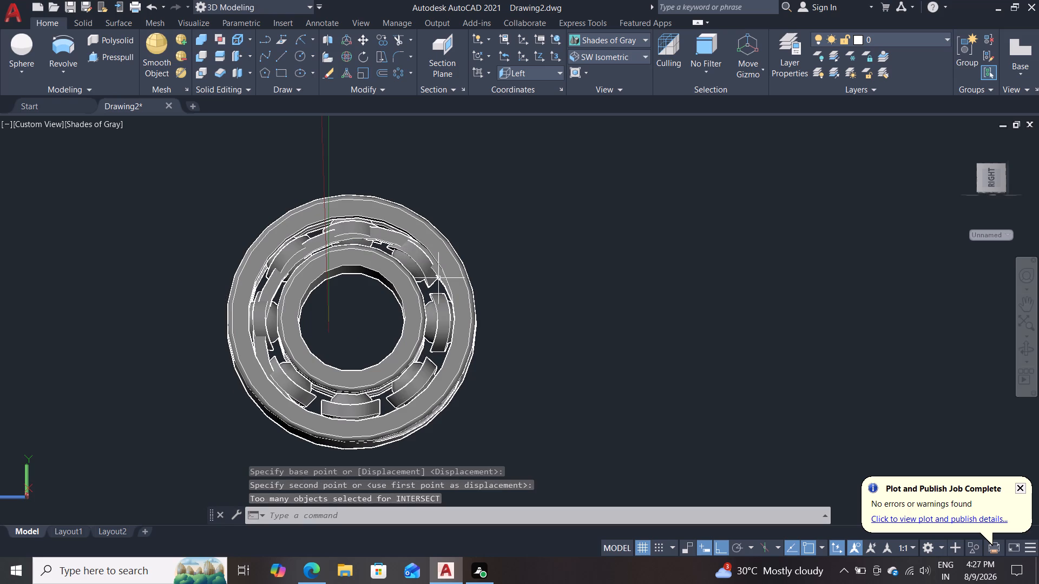
Examine how the moved ring sits against the ball collars and the inner and outer races from several angles.
shift+middle_drag(532, 336, 520, 364)
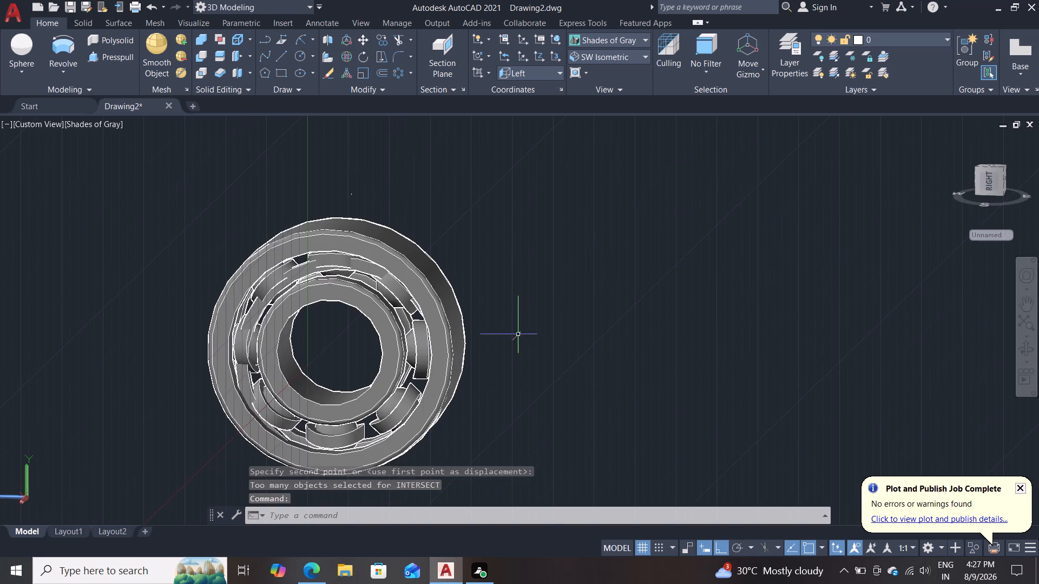
scroll(526, 340, up, 1)
shift+middle_drag(499, 361, 557, 371)
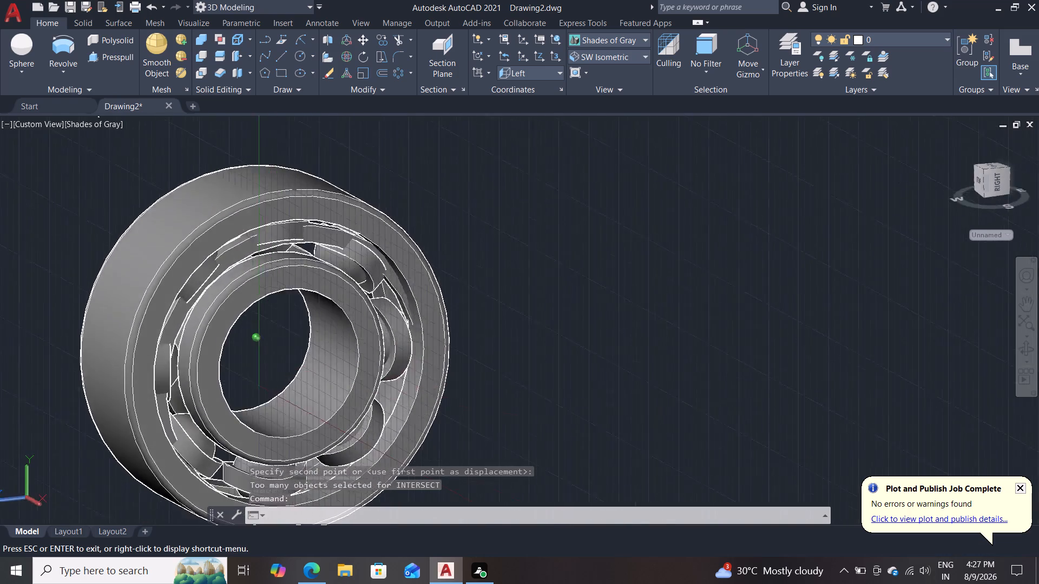
shift+middle_drag(557, 371, 555, 355)
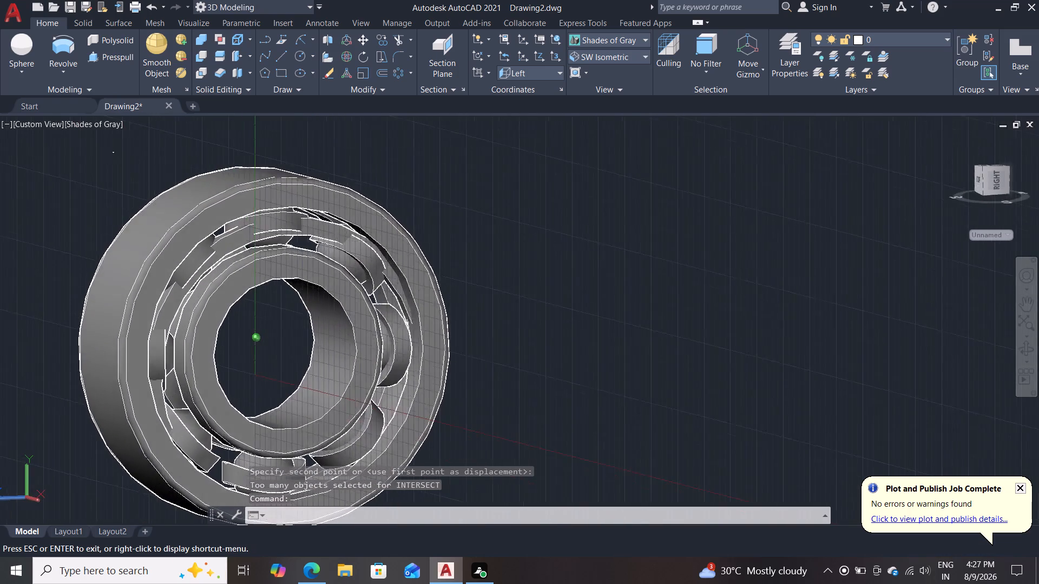
shift+middle_drag(555, 355, 470, 312)
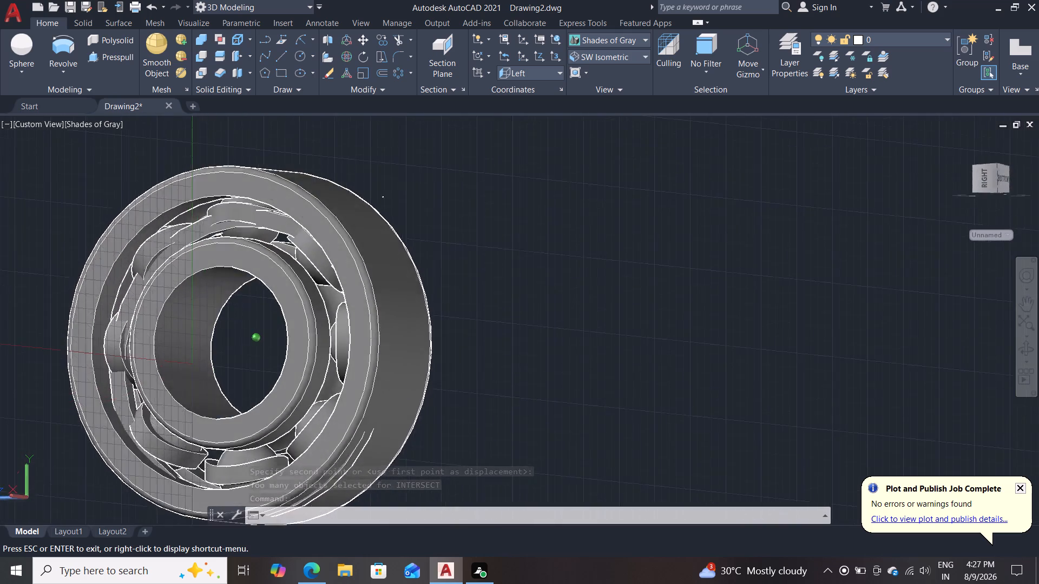
shift+middle_drag(470, 312, 503, 354)
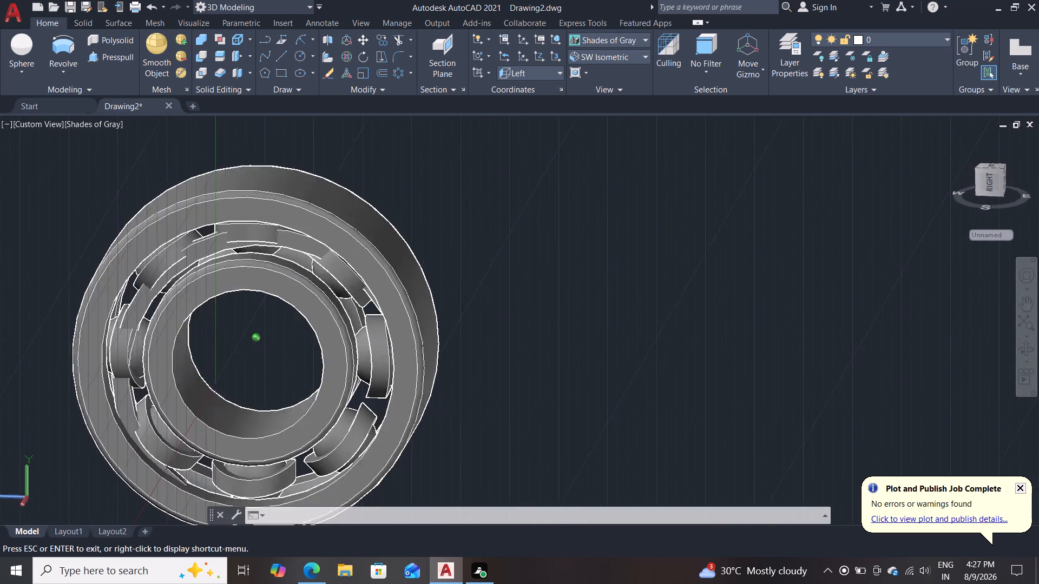
shift+middle_drag(503, 354, 504, 350)
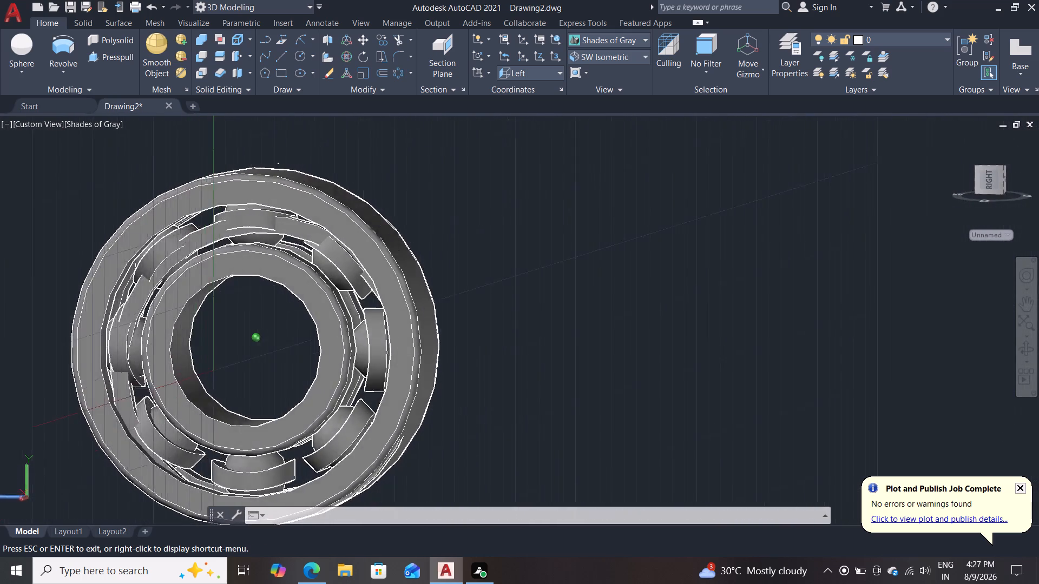
shift+middle_drag(504, 350, 563, 344)
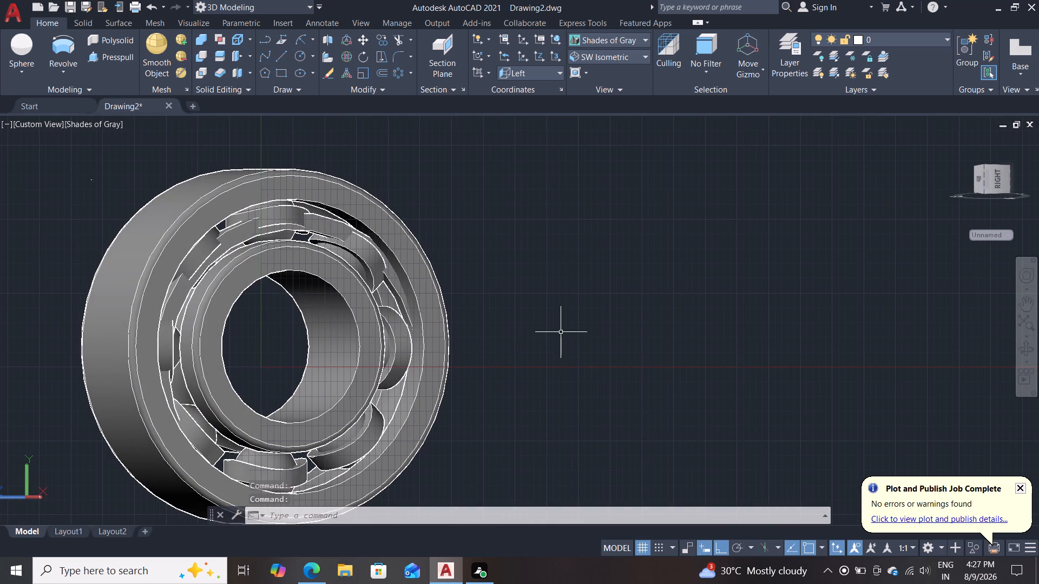
Undo the ring's move, the Shades of Gray style and the revolve, back to before the rectangle profile was placed.
key(ctrl+z)
key(ctrl+z)
key(ctrl+z)
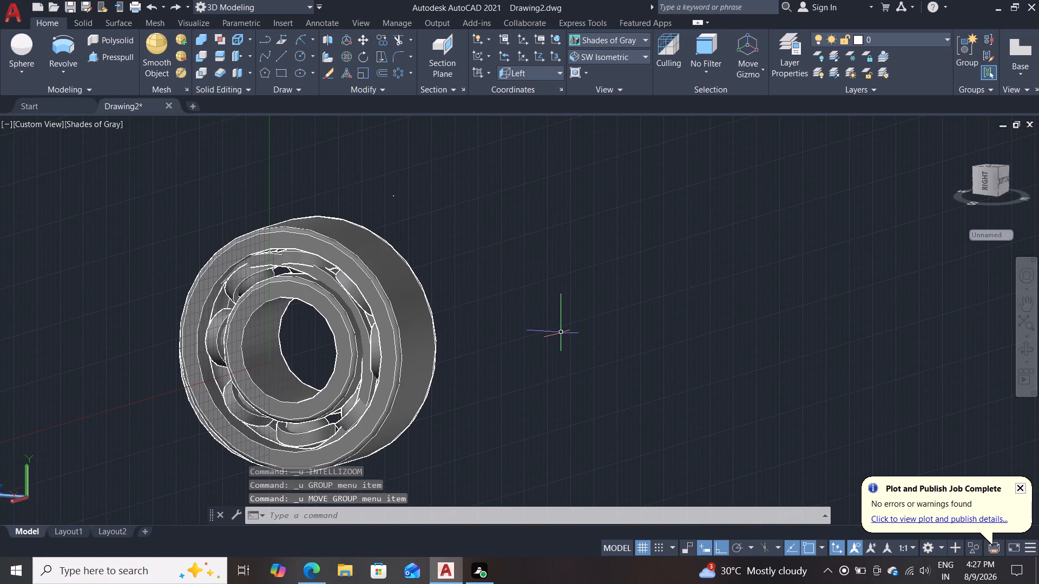
key(ctrl+z)
key(ctrl+z)
key(ctrl+z)
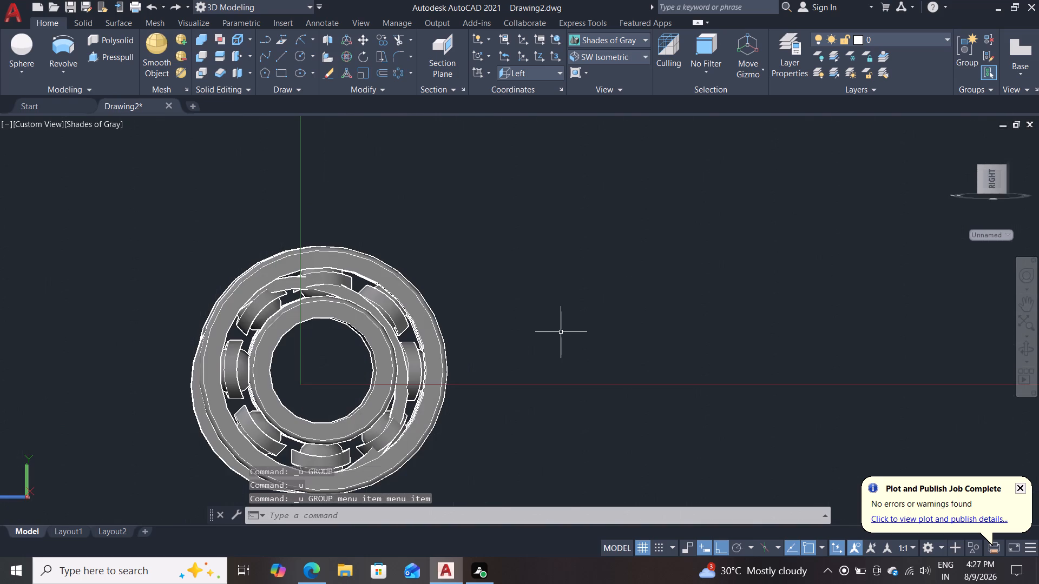
key(ctrl+z)
key(ctrl+z)
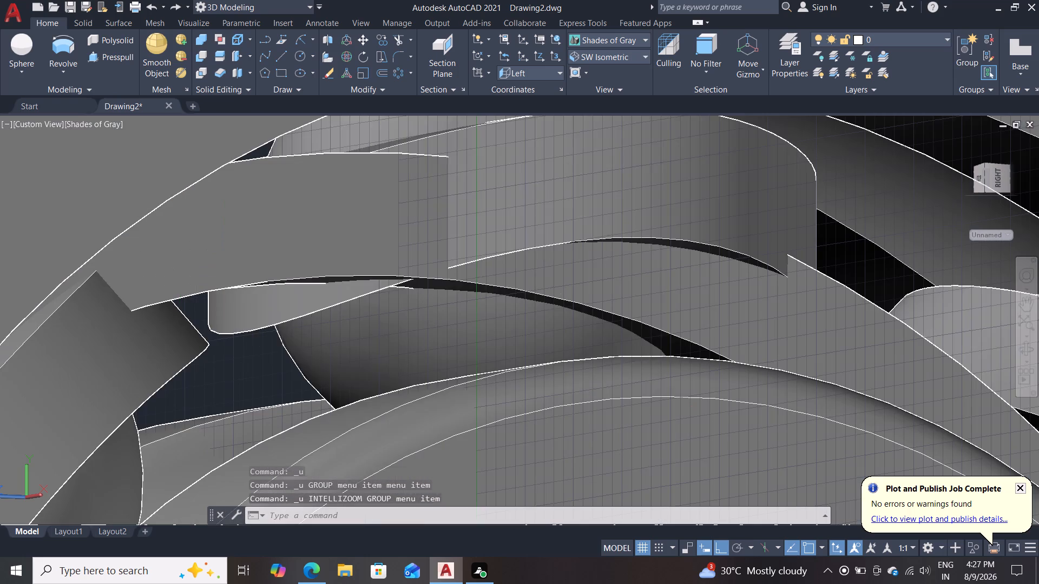
key(ctrl+z)
key(ctrl+z)
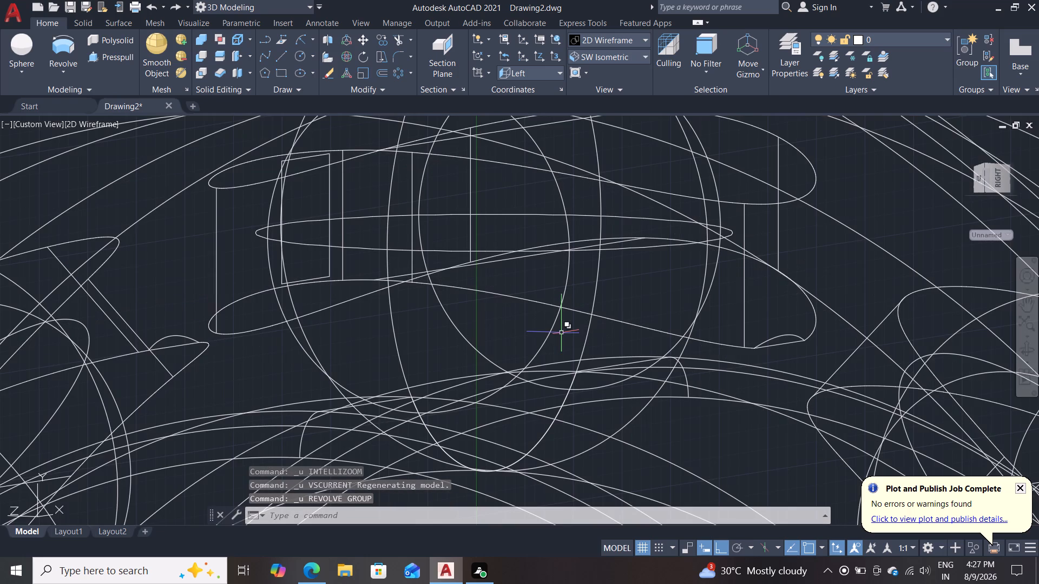
key(ctrl+z)
key(ctrl+z)
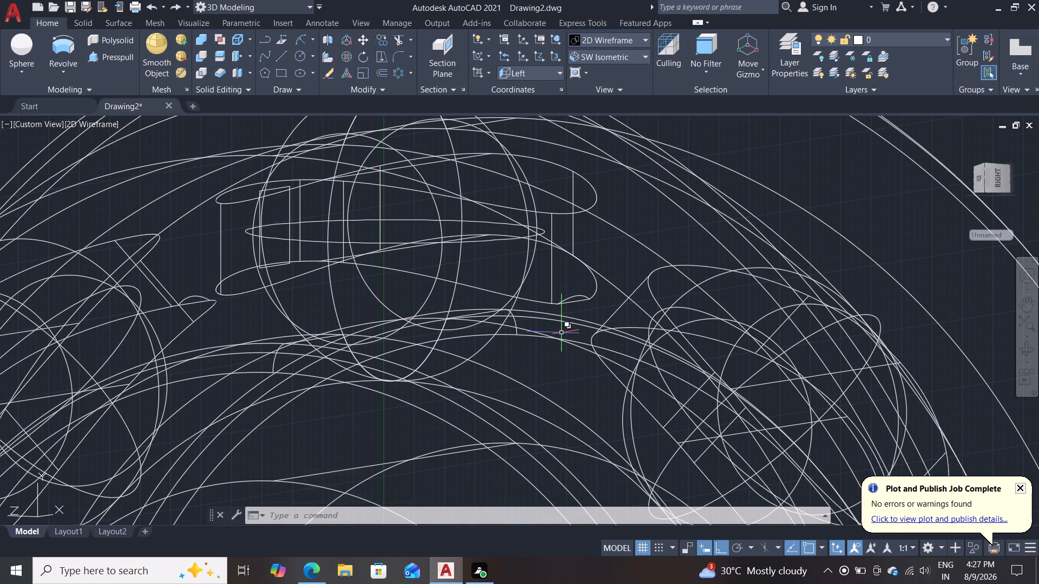
key(ctrl+z)
key(ctrl+z)
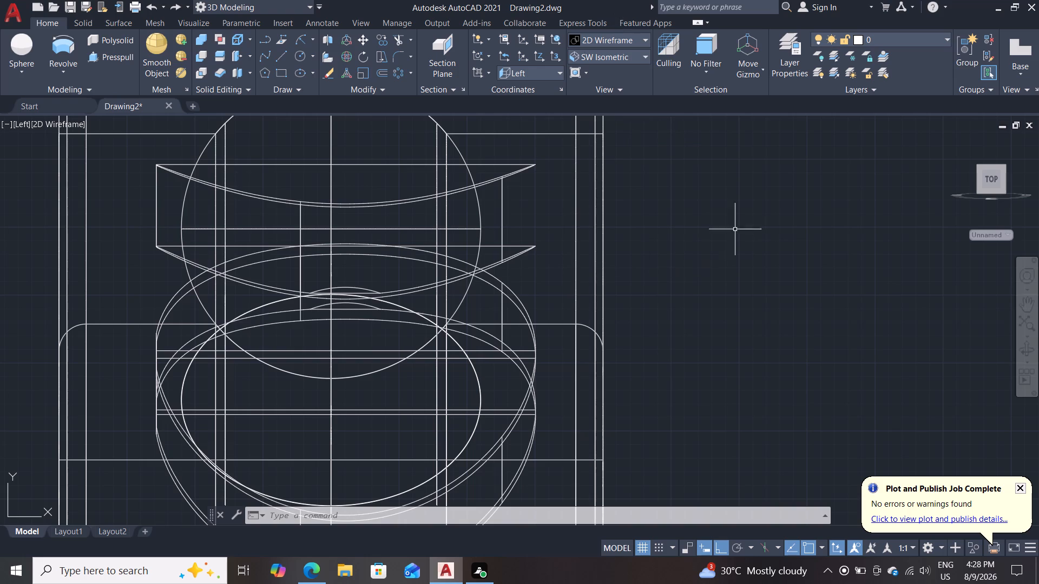
Delete the tiny stray object lying away from the bearing in the left view.
scroll(692, 194, down, 3)
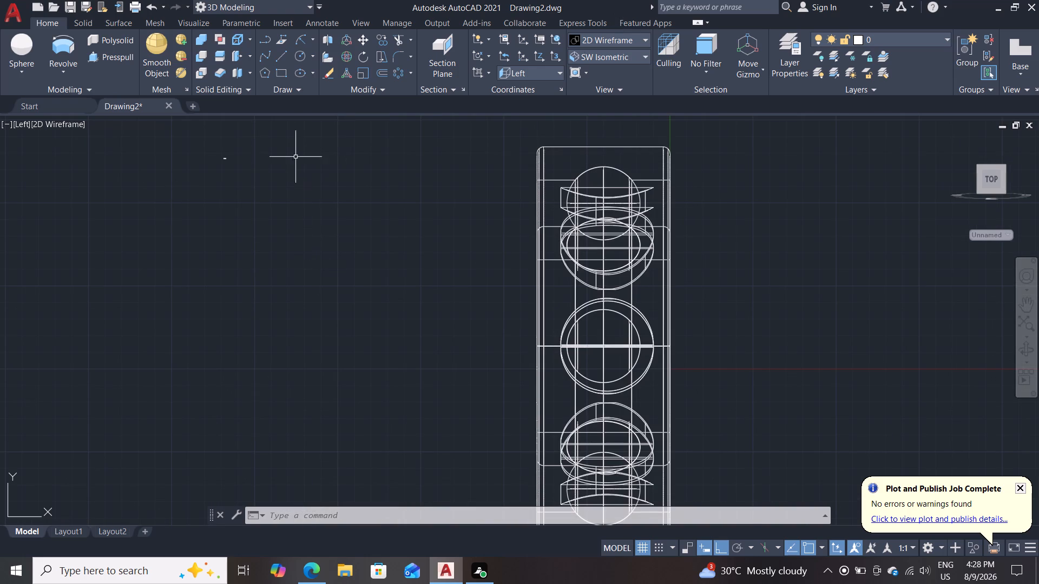
drag(290, 143, 283, 139)
click(281, 139)
click(237, 147)
click(192, 189)
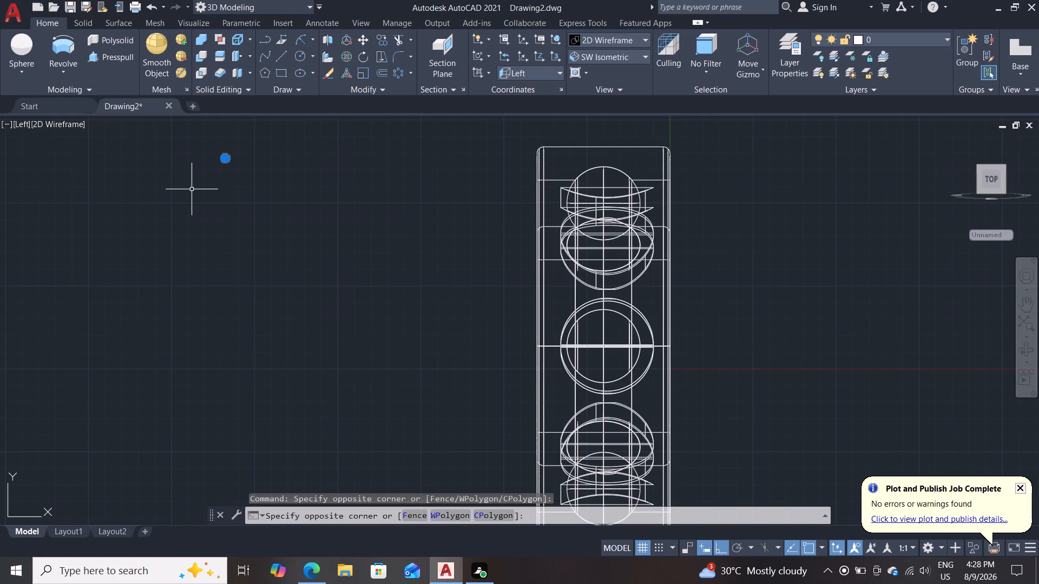
key(Delete)
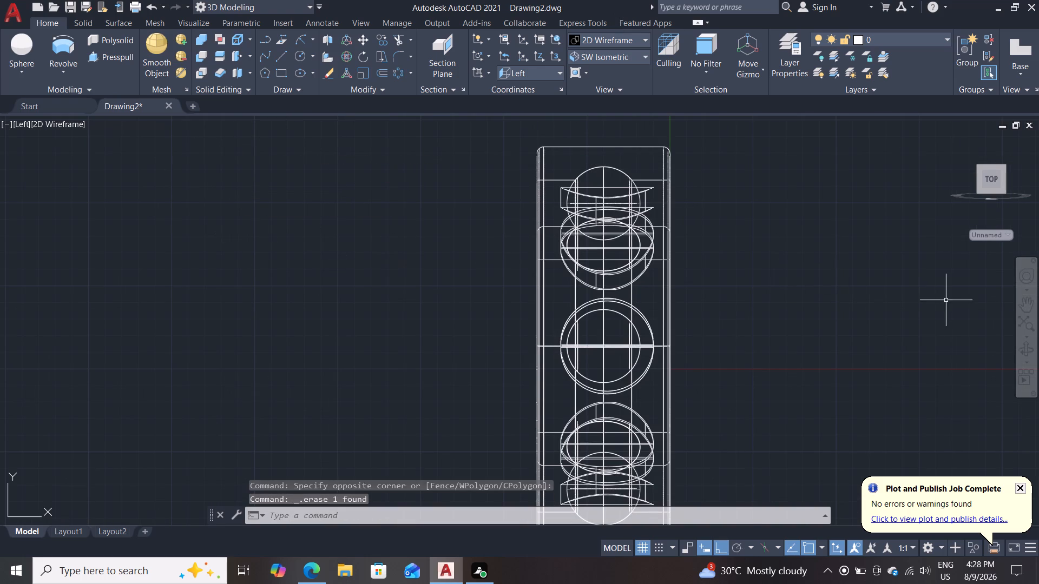
Orbit to a 3D view of the bearing and switch the visual style to Shaded with edges.
scroll(726, 259, down, 2)
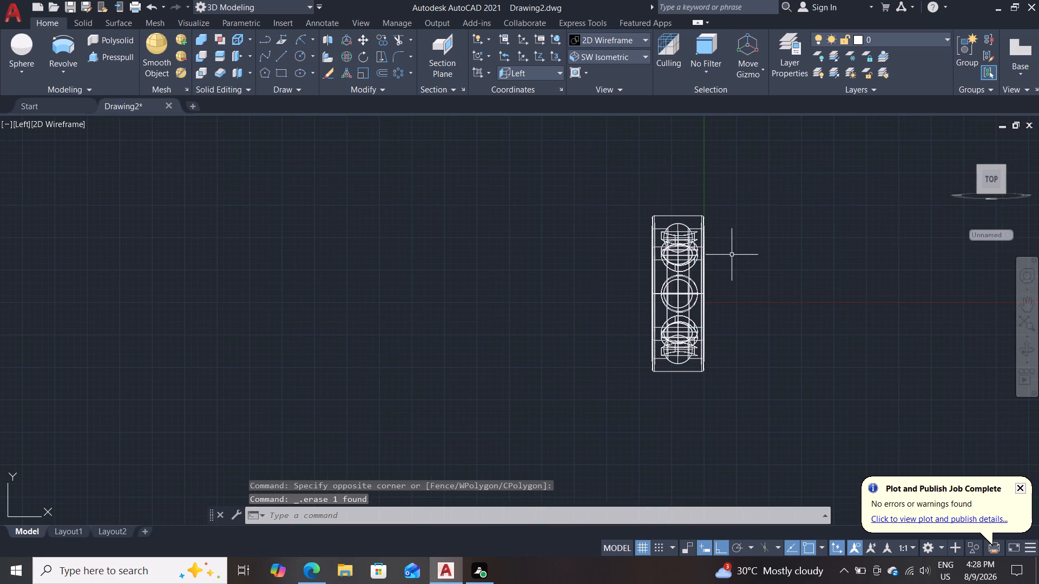
middle_drag(751, 275, 650, 273)
shift+middle_drag(785, 254, 617, 289)
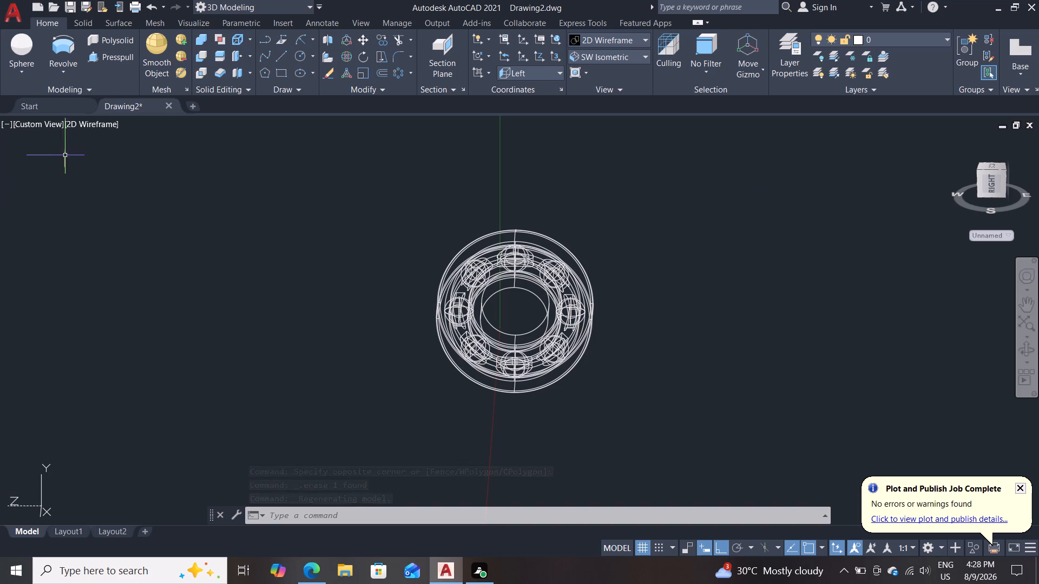
click(103, 129)
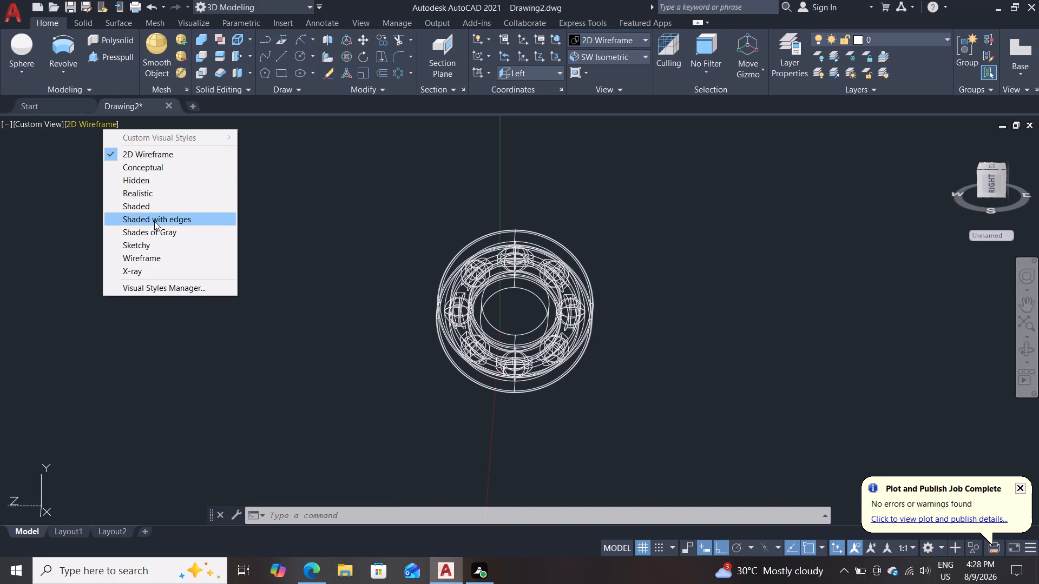
click(154, 221)
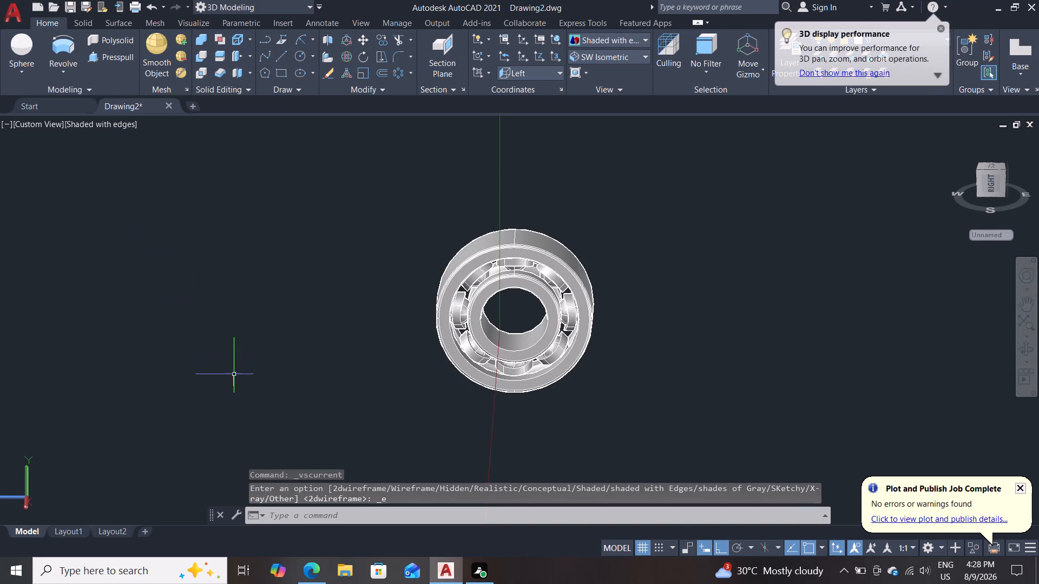
Examine the shaded bearing's races, balls and collars from several angles.
shift+middle_drag(238, 379, 246, 379)
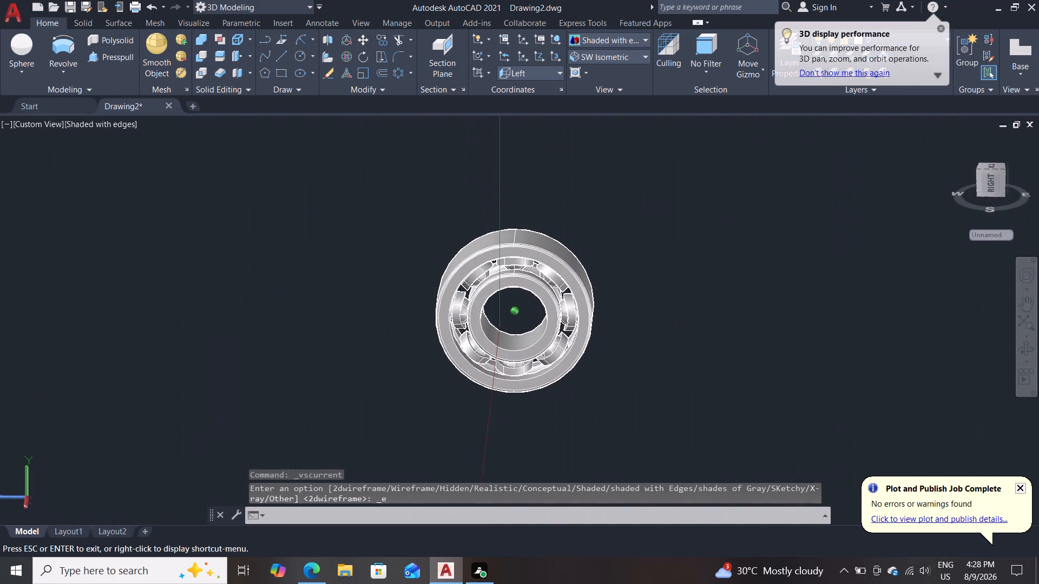
shift+middle_drag(246, 379, 246, 379)
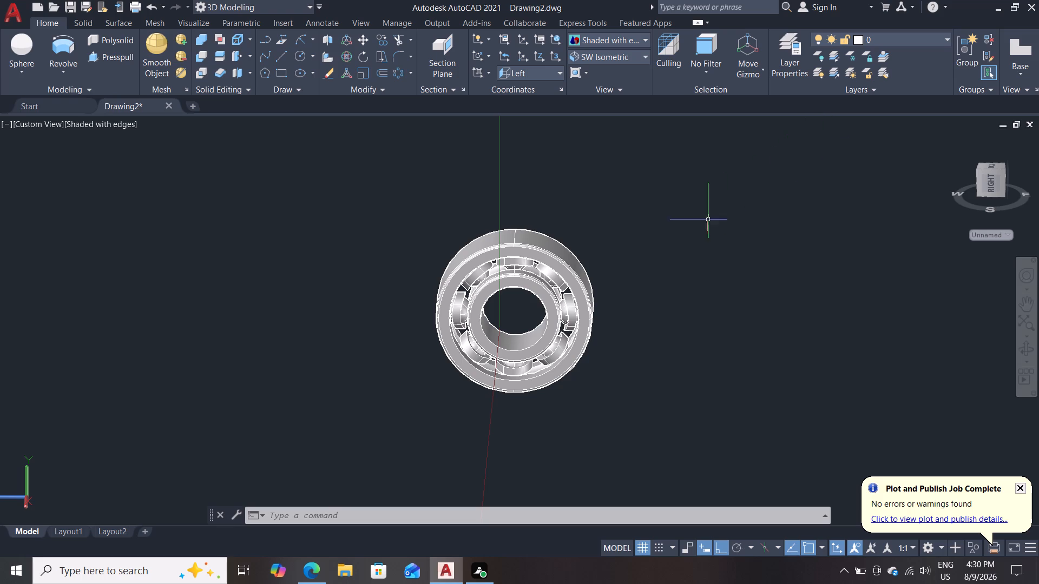
scroll(644, 266, up, 3)
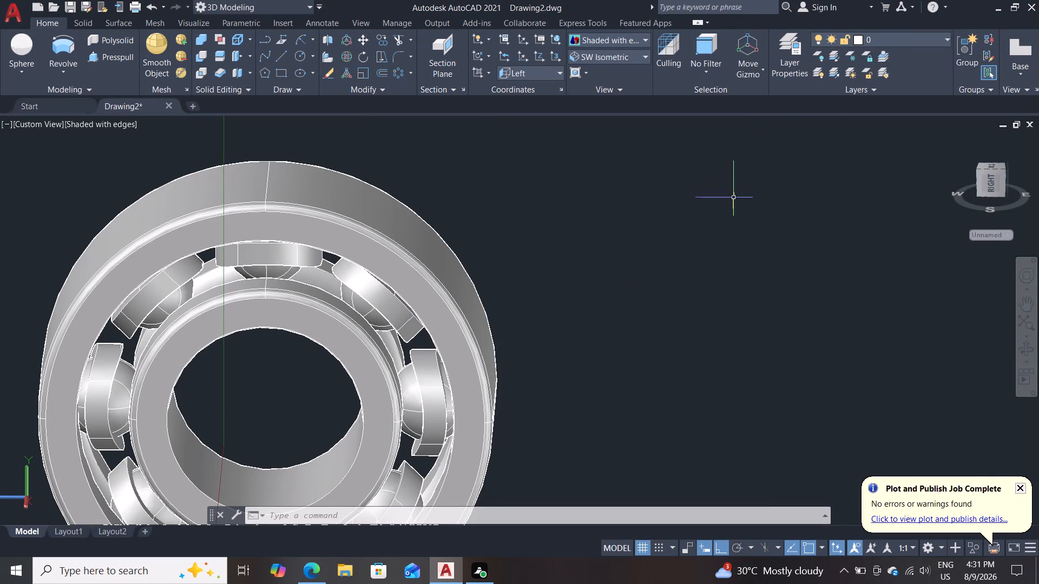
scroll(623, 212, down, 1)
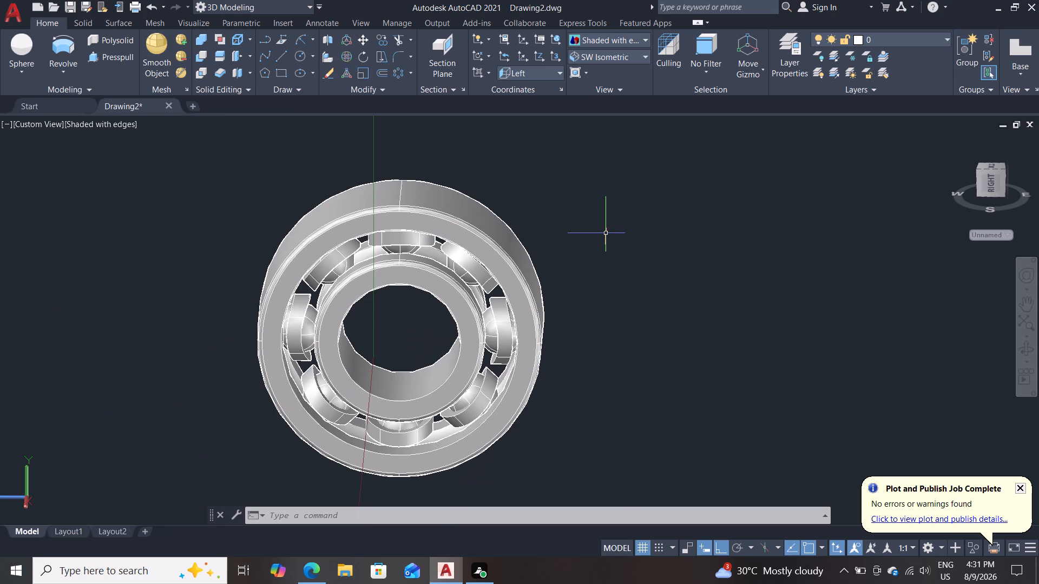
shift+middle_drag(628, 235, 609, 203)
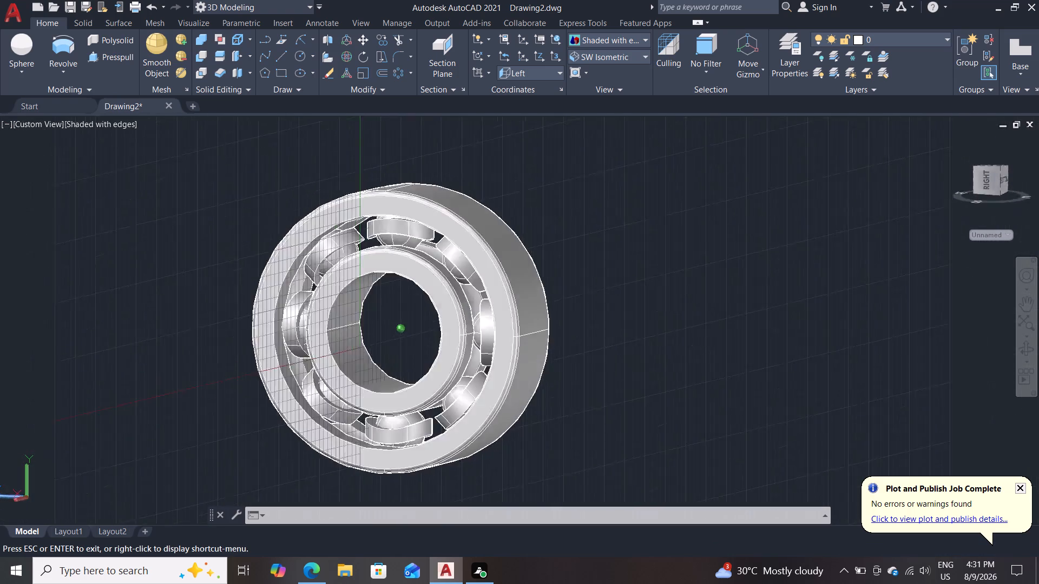
shift+middle_drag(609, 203, 605, 212)
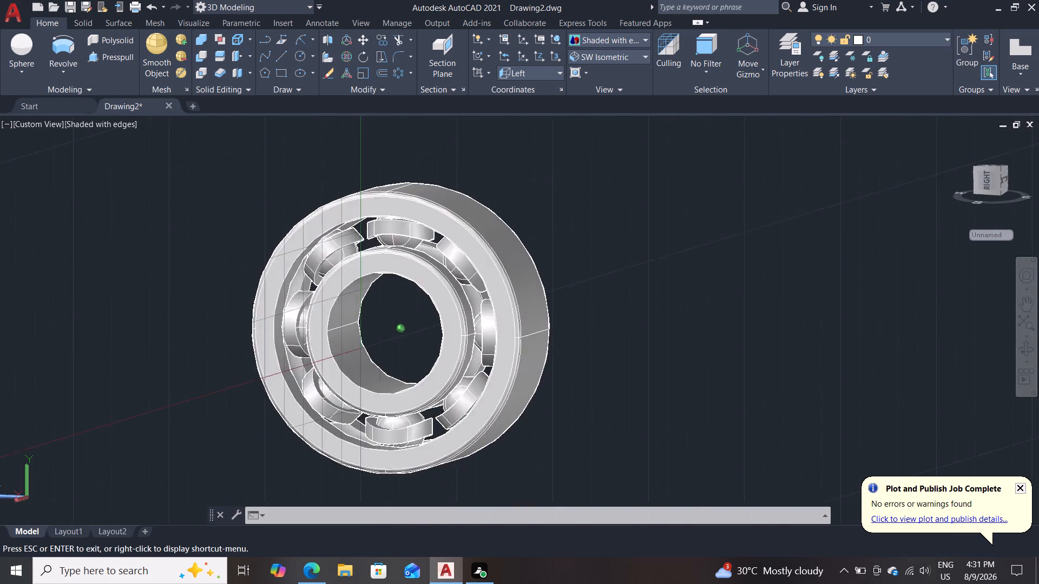
shift+middle_drag(605, 212, 680, 180)
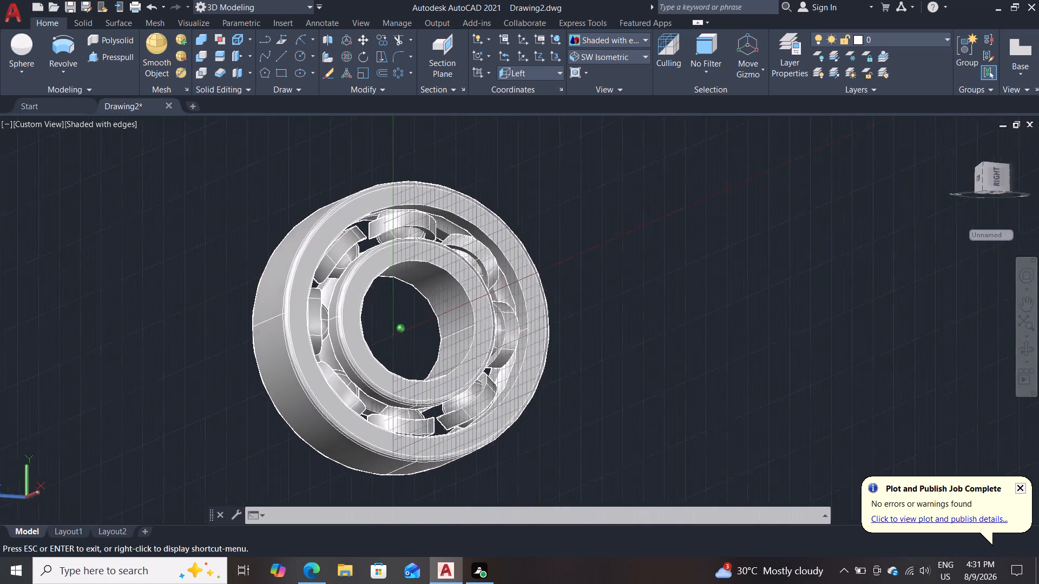
shift+middle_drag(680, 180, 588, 158)
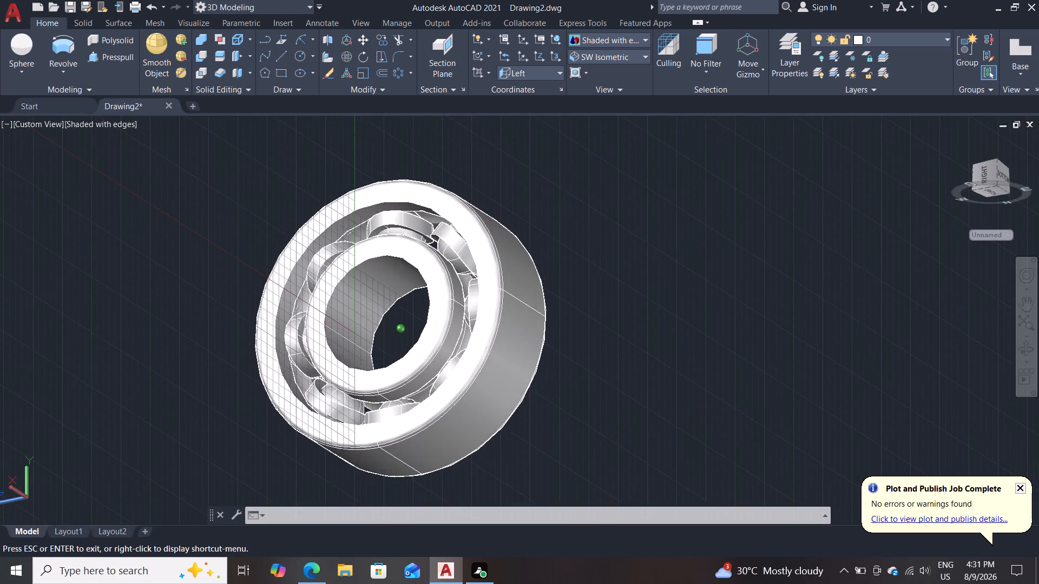
shift+middle_drag(588, 158, 698, 227)
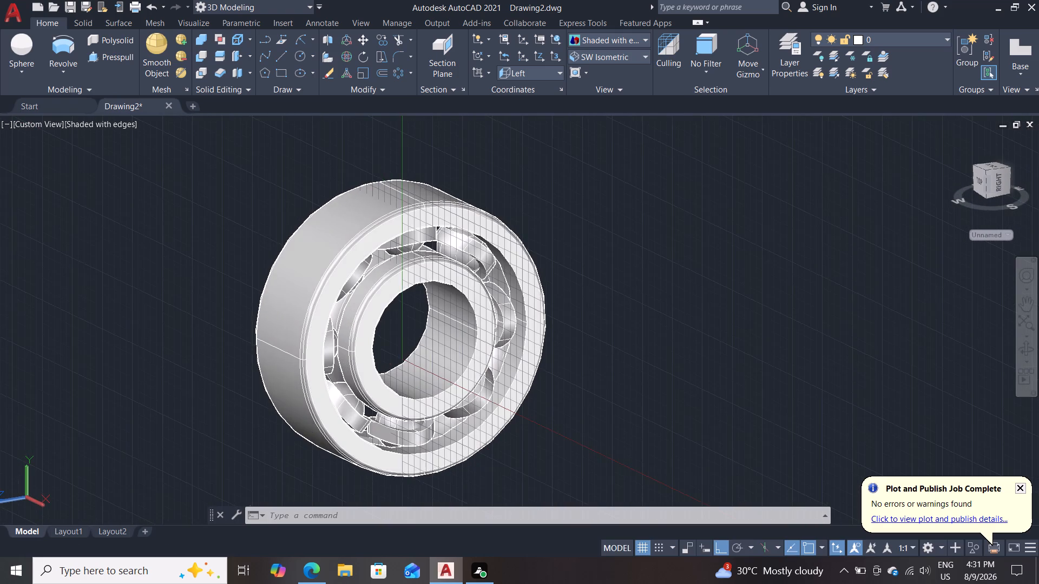
Examine the shaded bearing's races, balls and collars from the side and front at different distances.
shift+scroll(698, 227, up, 1)
scroll(650, 262, down, 3)
middle_drag(676, 248, 425, 228)
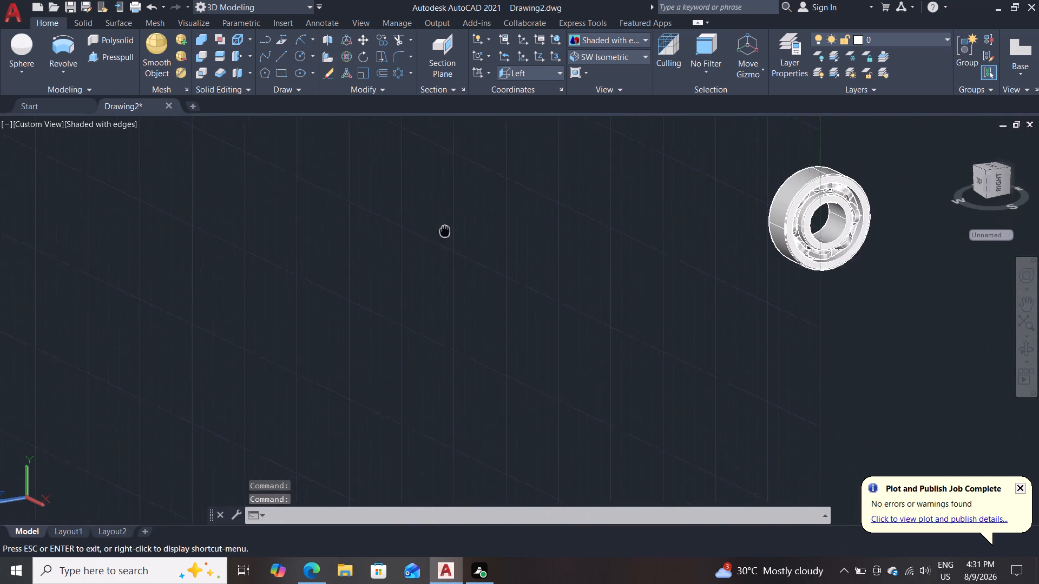
middle_drag(425, 228, 324, 245)
middle_drag(639, 330, 430, 313)
shift+middle_drag(693, 359, 602, 323)
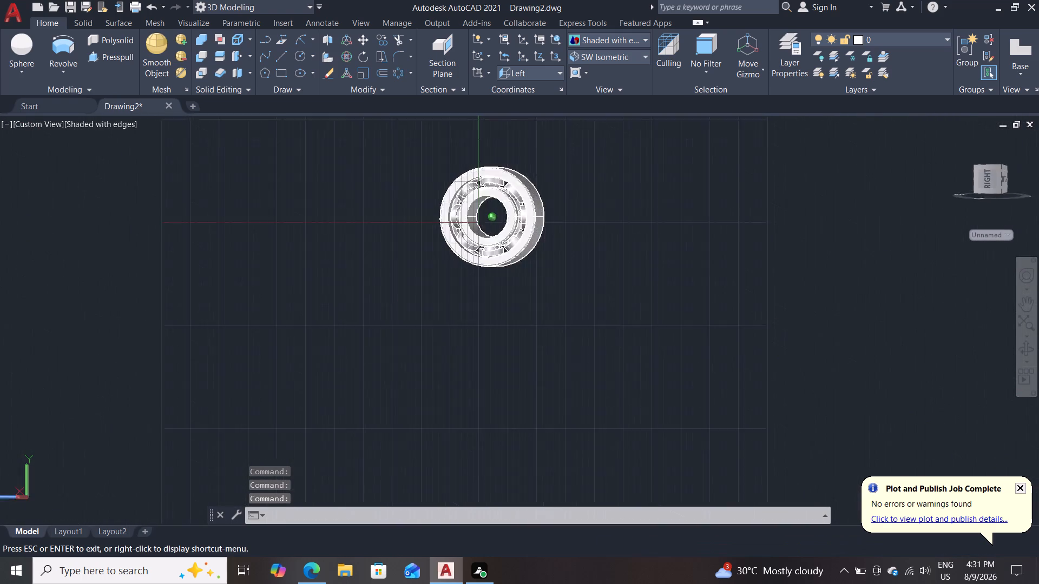
shift+middle_drag(602, 323, 637, 292)
scroll(632, 272, up, 1)
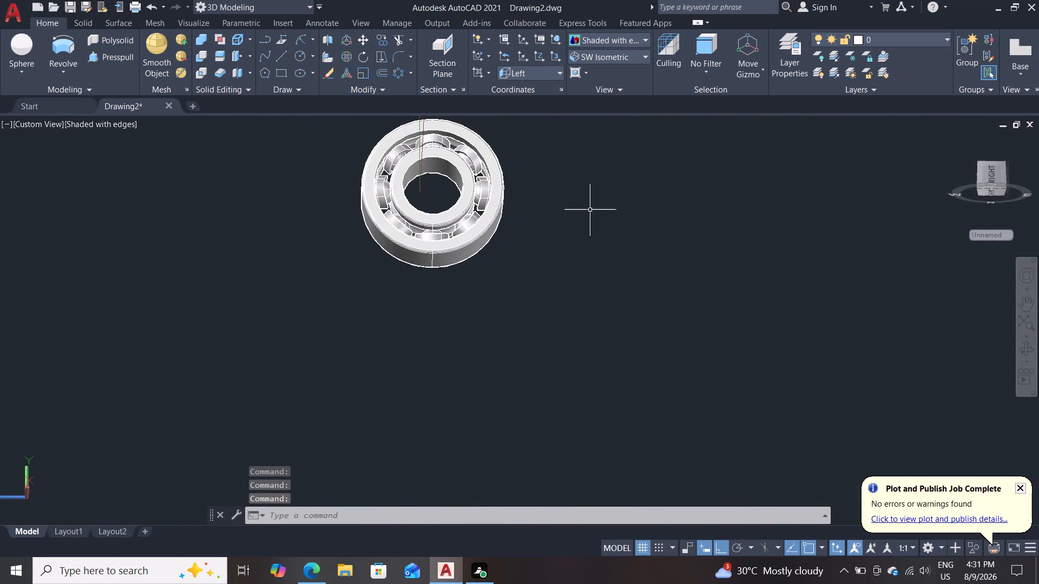
middle_drag(601, 235, 583, 368)
shift+middle_drag(582, 299, 580, 357)
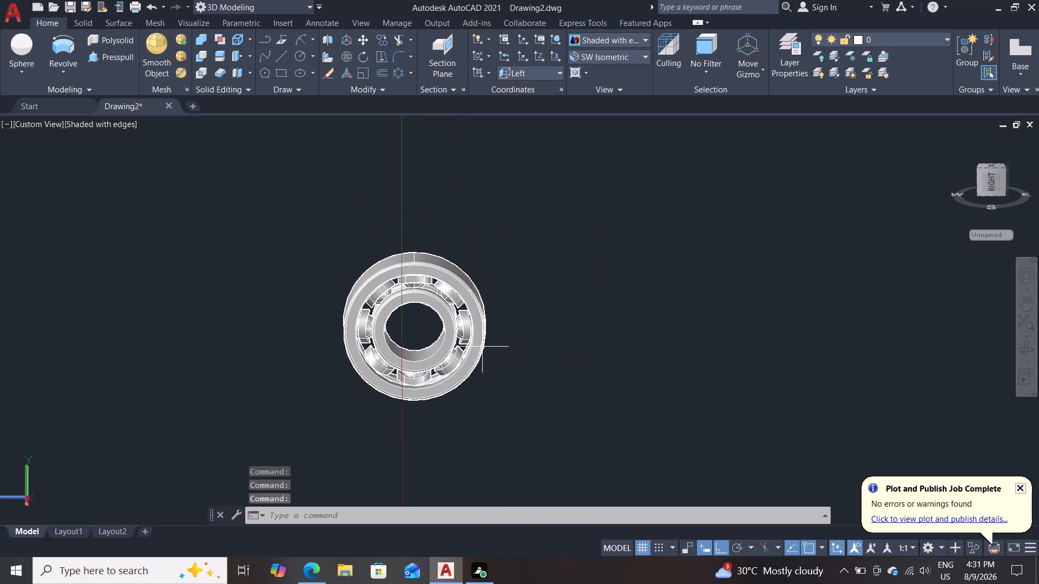
scroll(446, 344, up, 2)
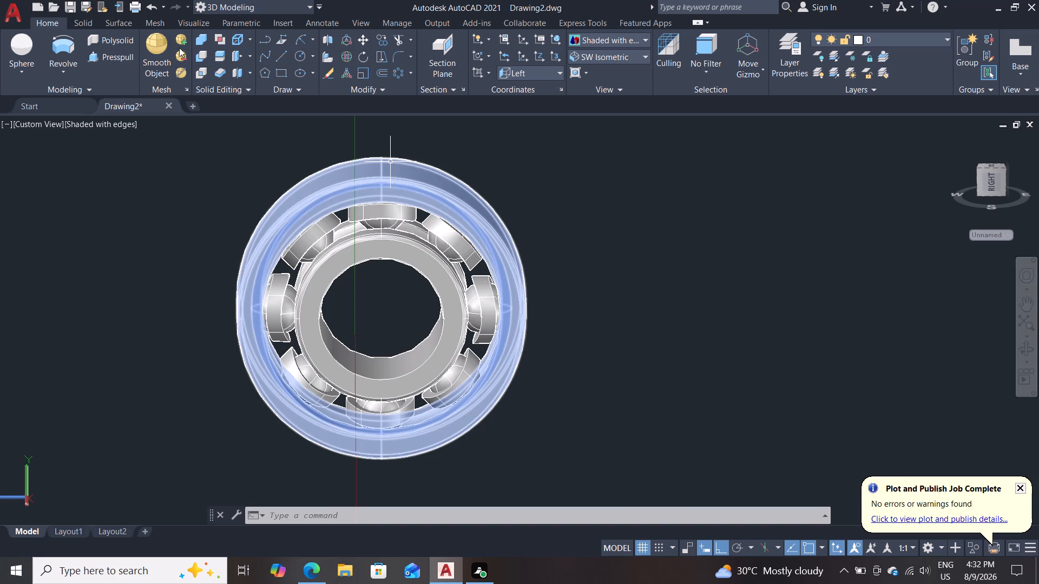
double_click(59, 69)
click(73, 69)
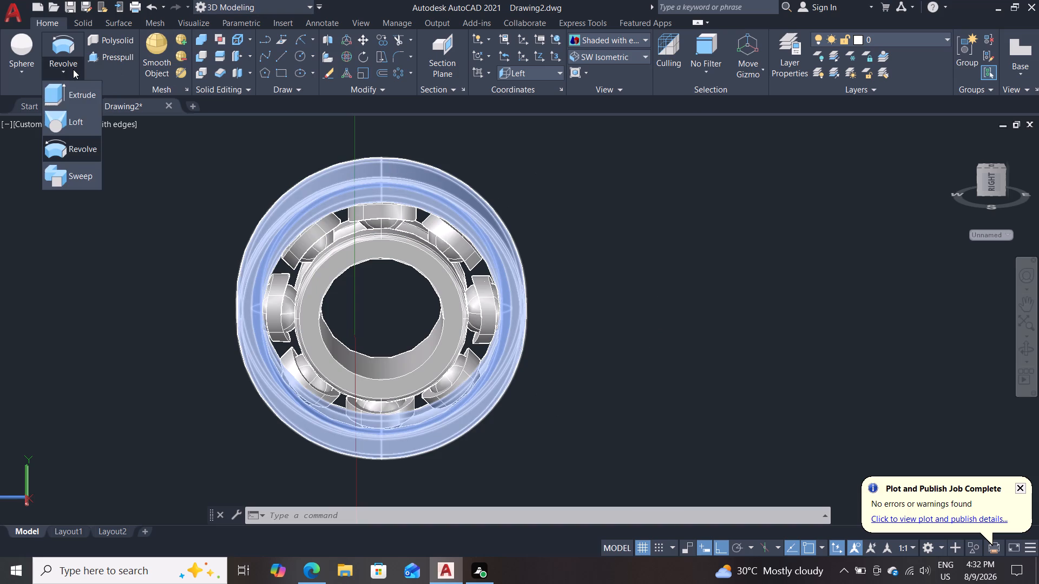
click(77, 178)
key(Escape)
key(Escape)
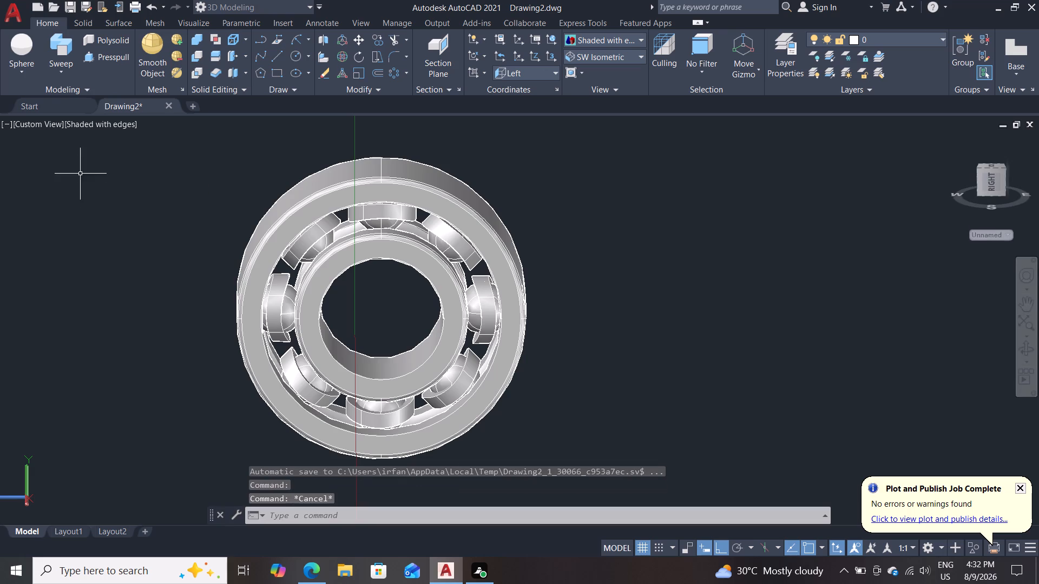
Set the viewport to the Left view with the 2D Wireframe visual style.
shift+middle_drag(60, 237, 187, 222)
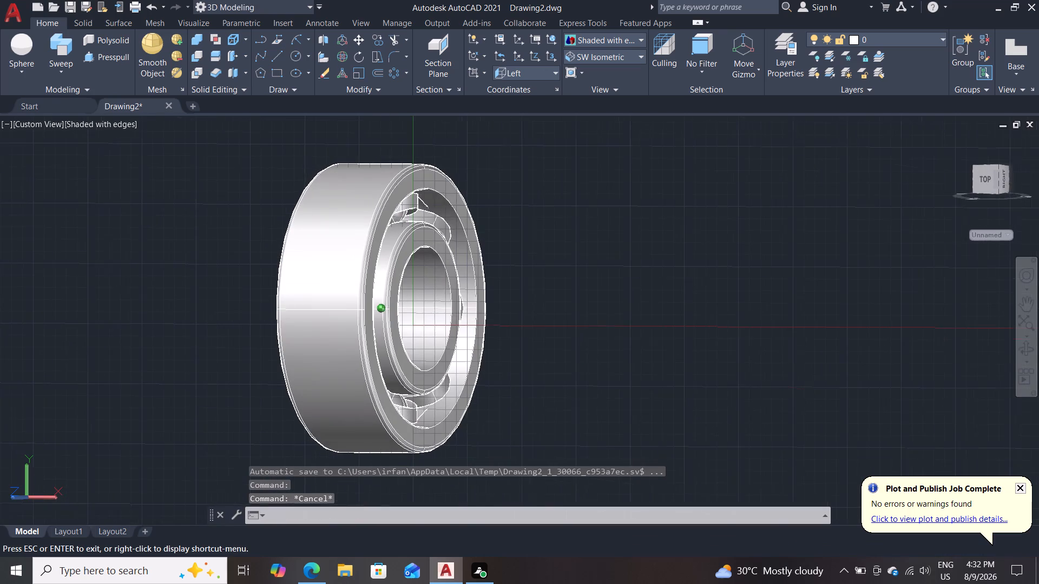
shift+middle_drag(187, 222, 188, 222)
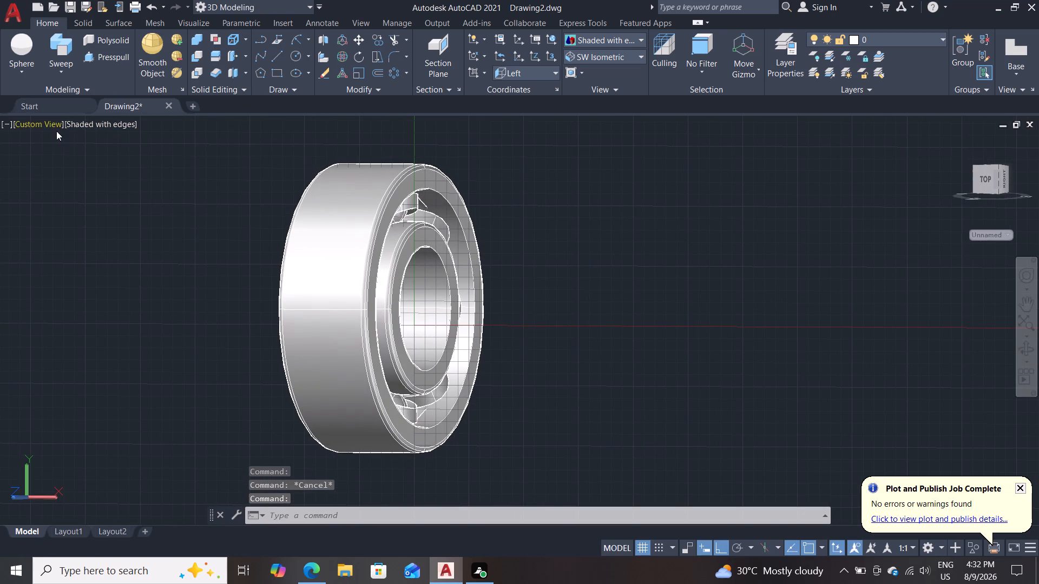
click(117, 122)
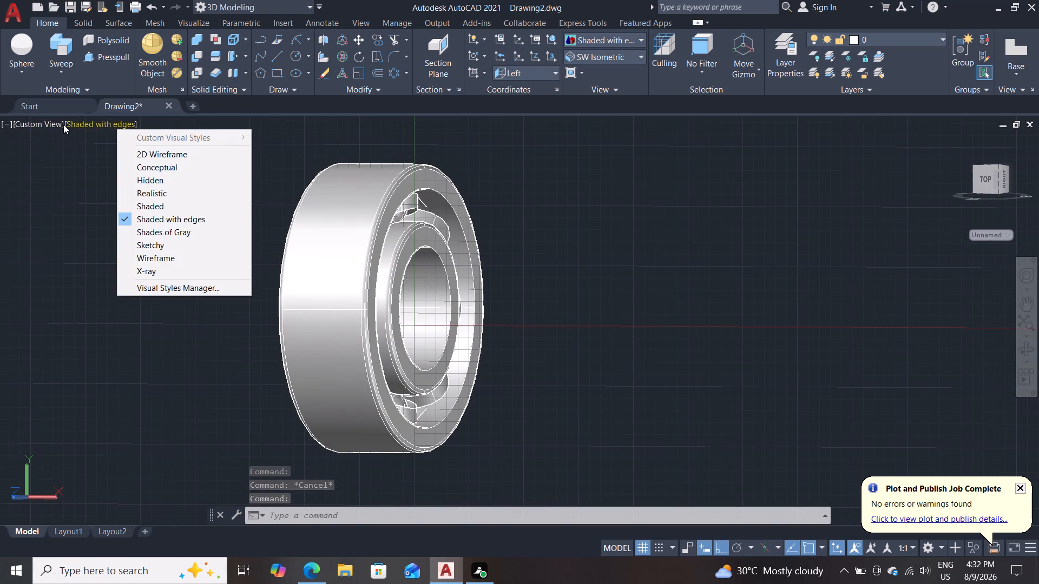
click(50, 123)
click(48, 134)
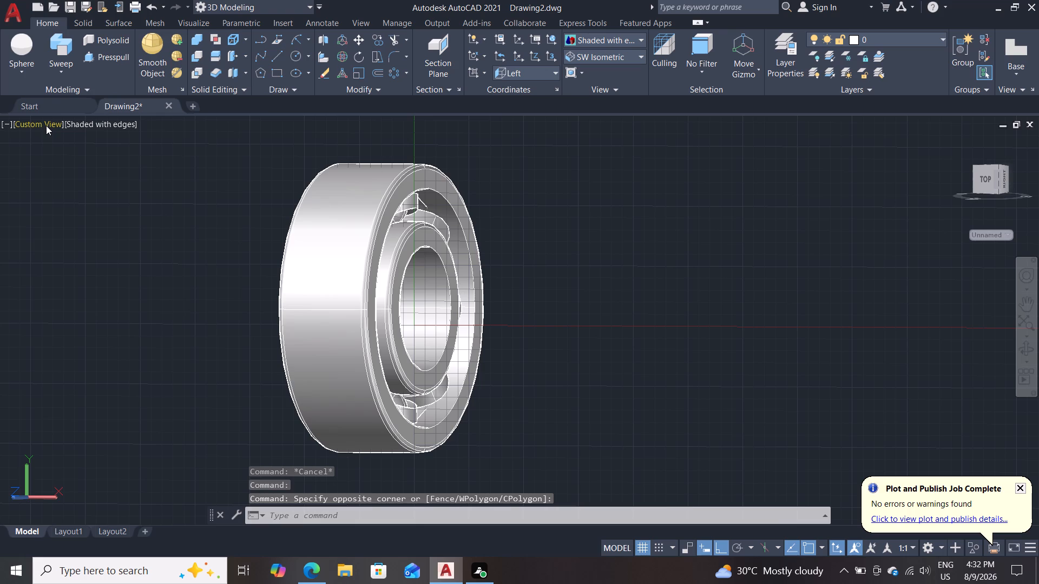
click(38, 122)
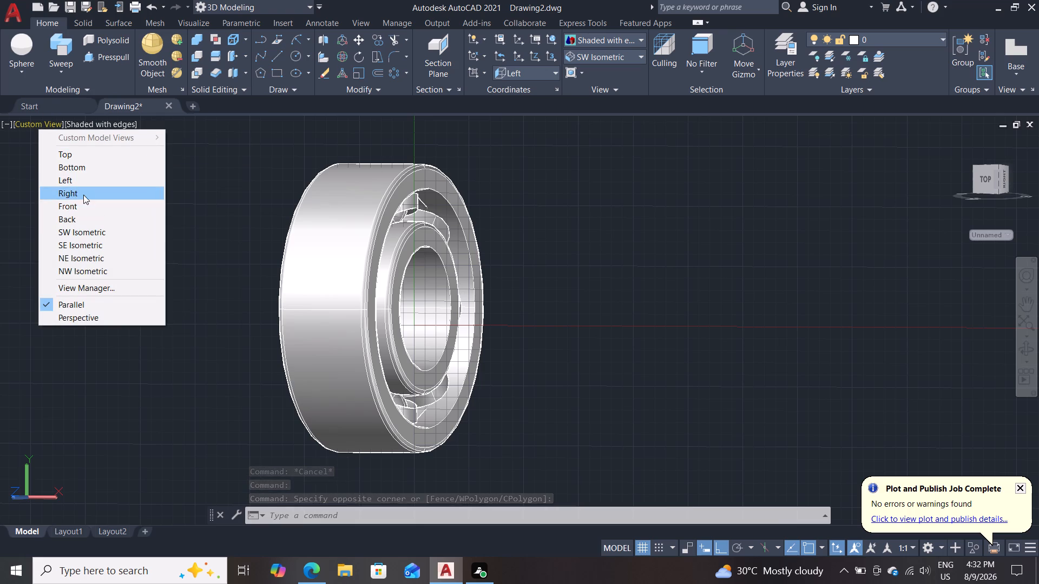
click(85, 184)
click(81, 123)
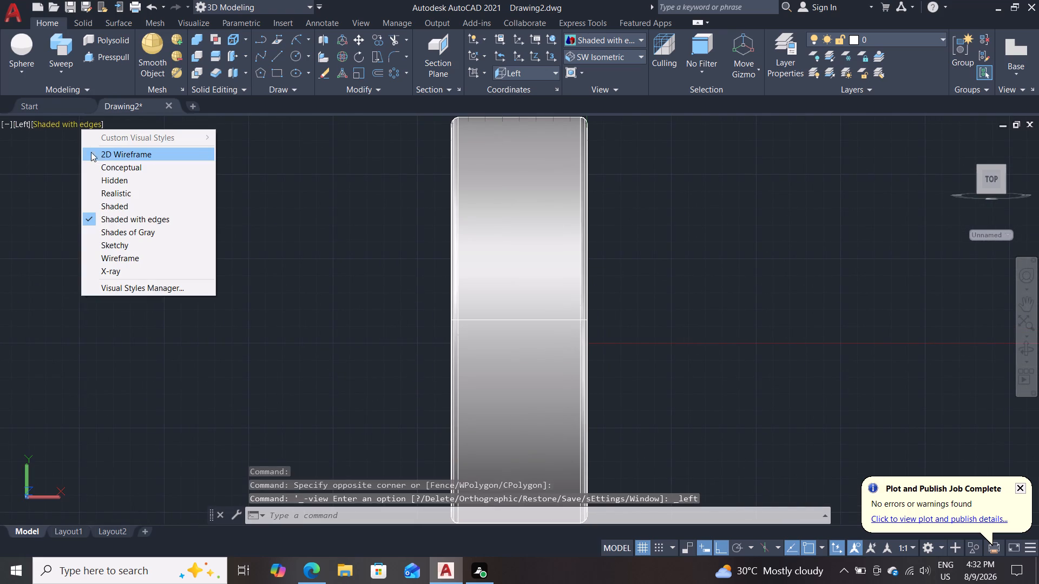
click(110, 160)
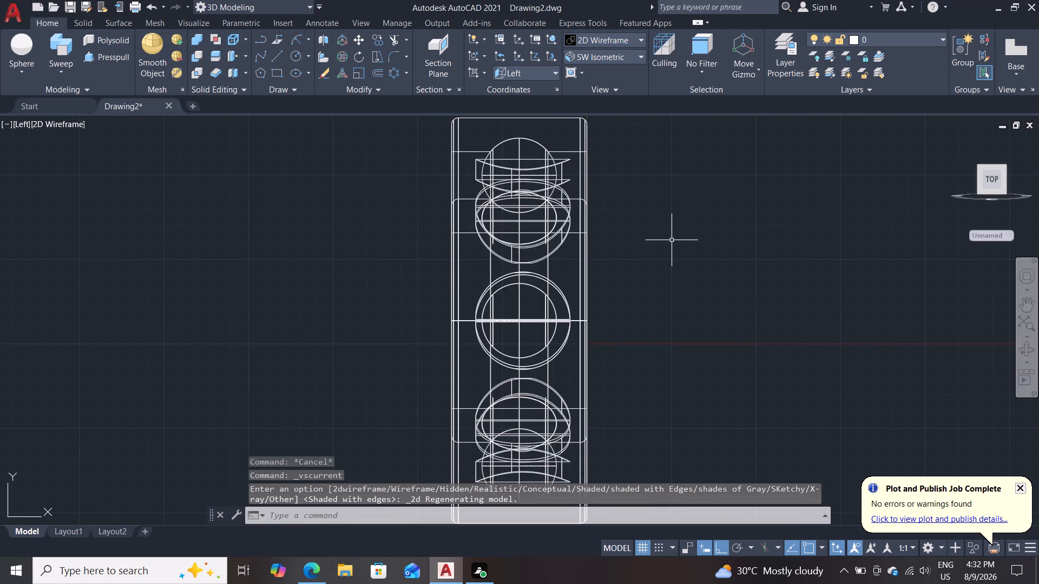
Draw a rectangle about 4.1 wide and 3.8 high over the top ball, inside its collar, in the left view.
scroll(678, 239, up, 2)
middle_drag(658, 233, 688, 360)
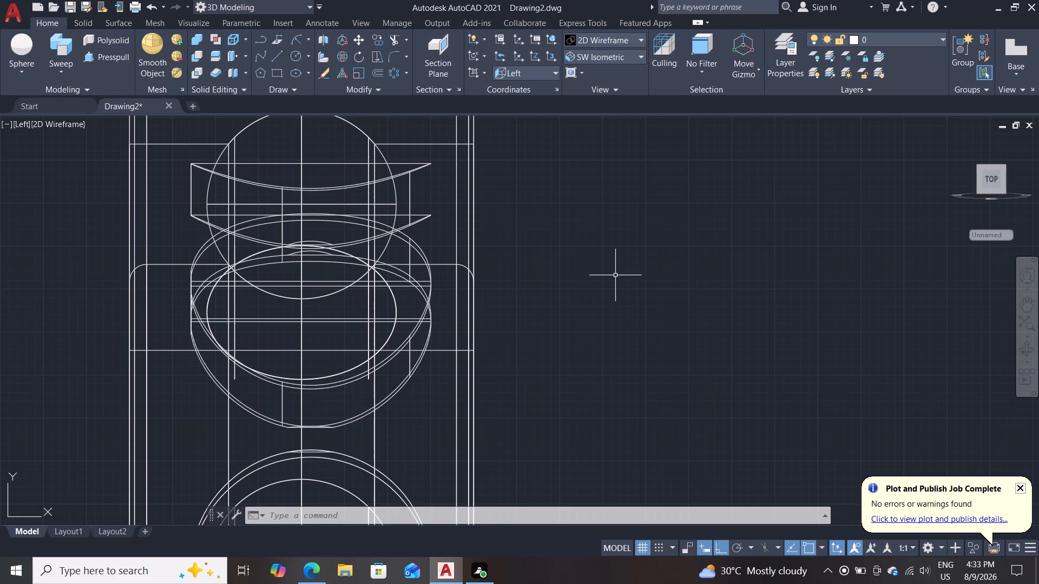
text(rec)
key(Return)
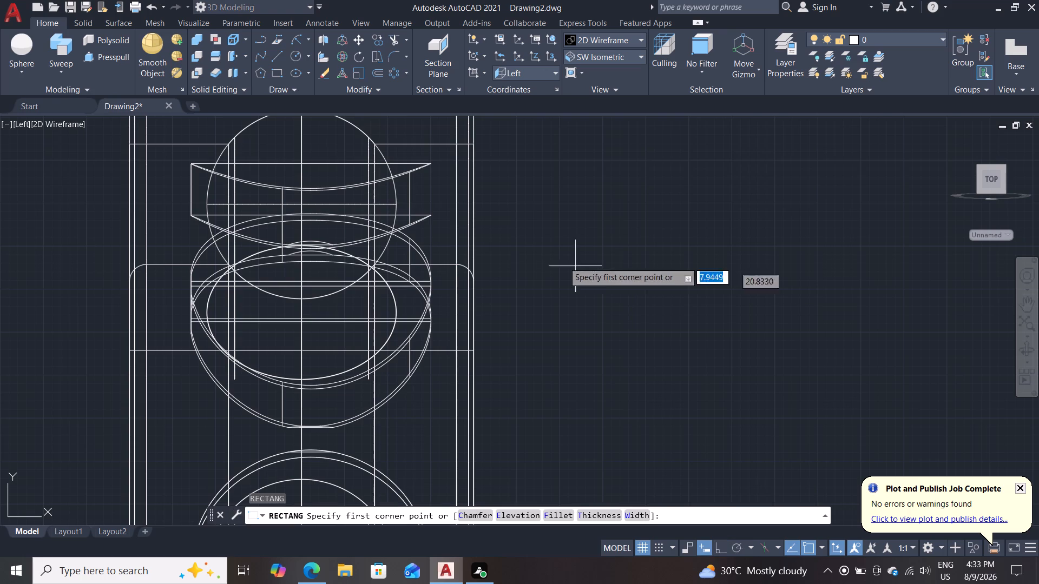
click(266, 175)
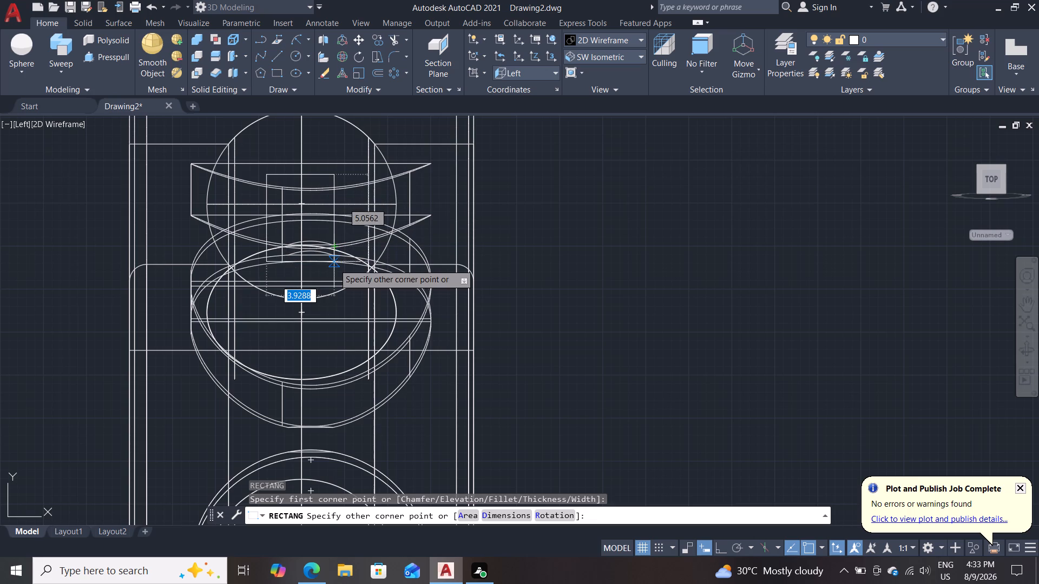
click(336, 235)
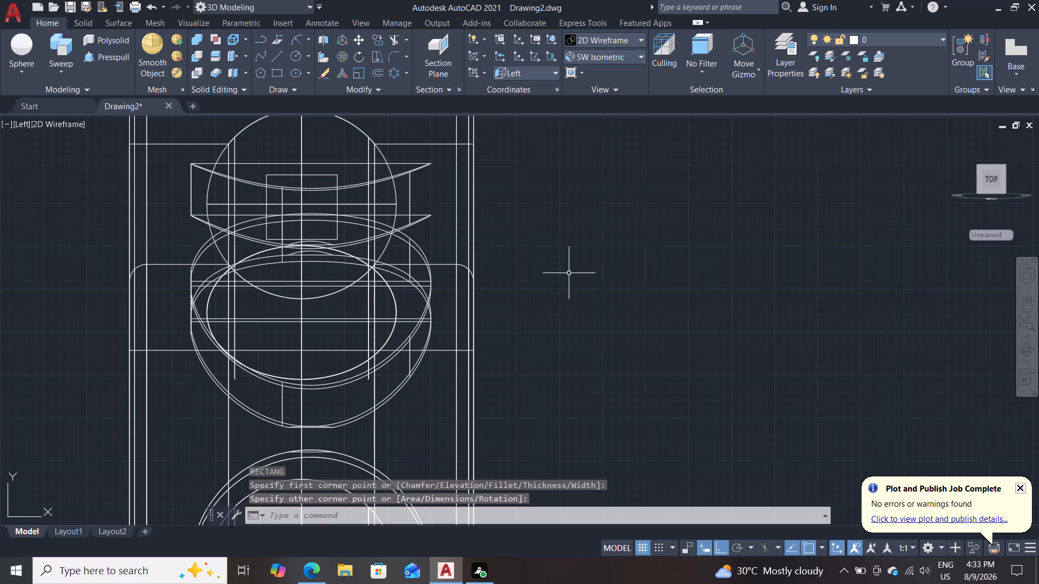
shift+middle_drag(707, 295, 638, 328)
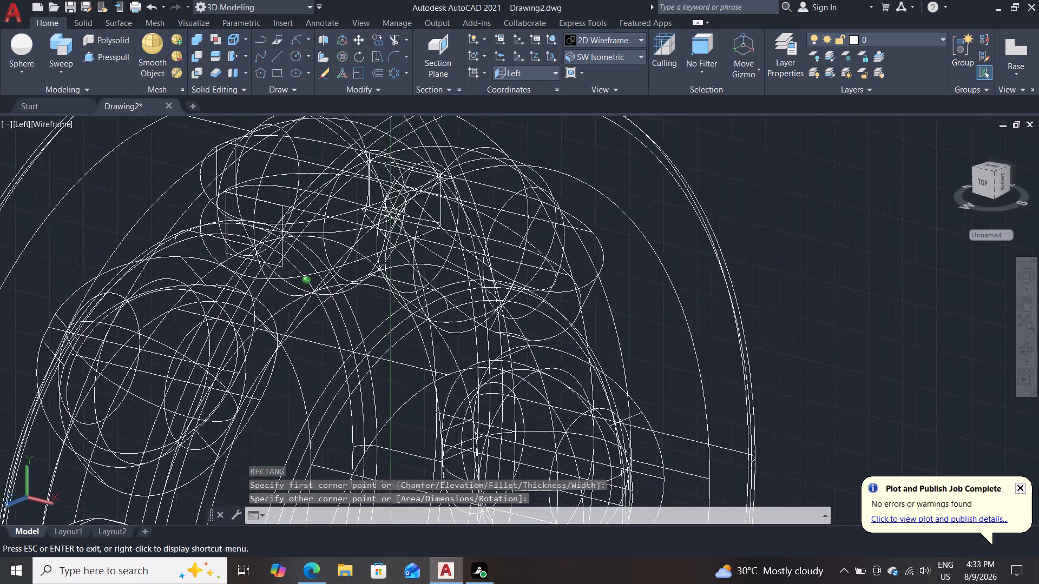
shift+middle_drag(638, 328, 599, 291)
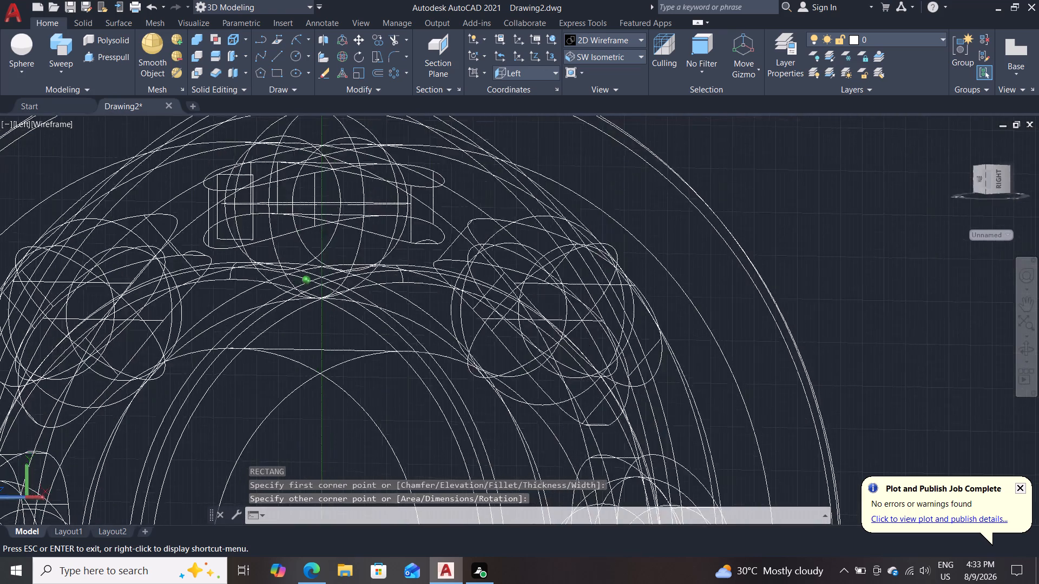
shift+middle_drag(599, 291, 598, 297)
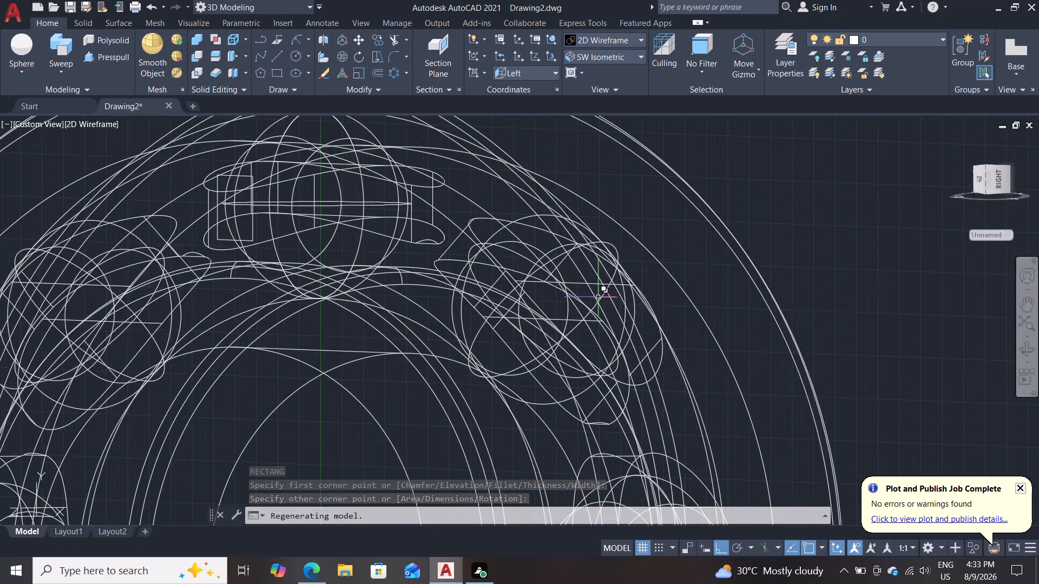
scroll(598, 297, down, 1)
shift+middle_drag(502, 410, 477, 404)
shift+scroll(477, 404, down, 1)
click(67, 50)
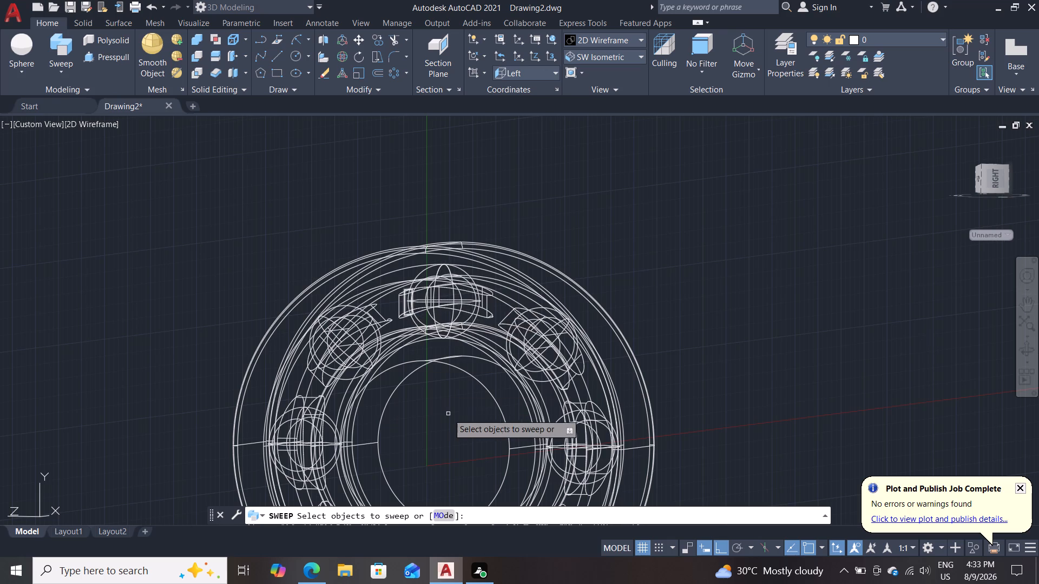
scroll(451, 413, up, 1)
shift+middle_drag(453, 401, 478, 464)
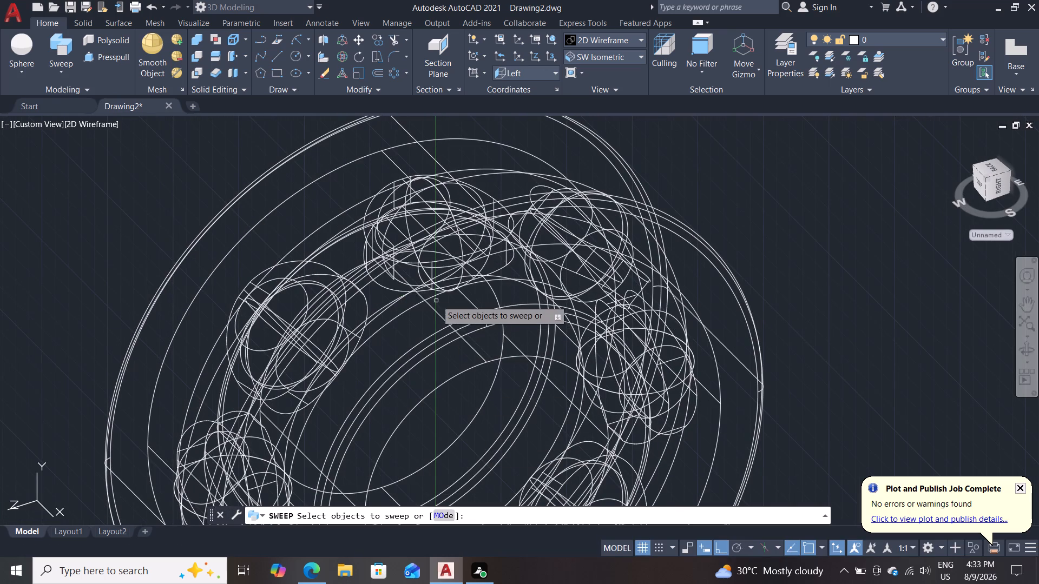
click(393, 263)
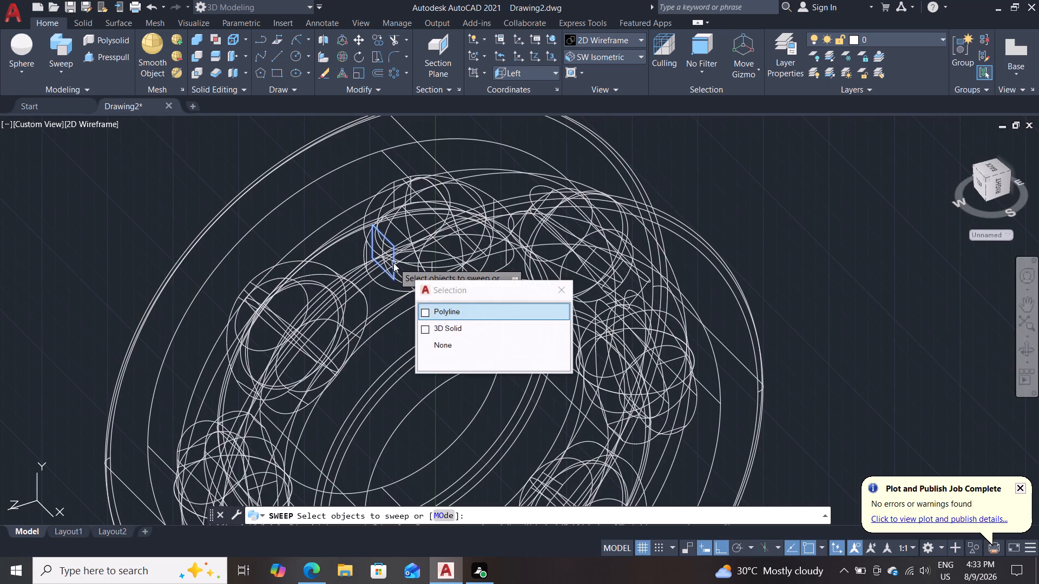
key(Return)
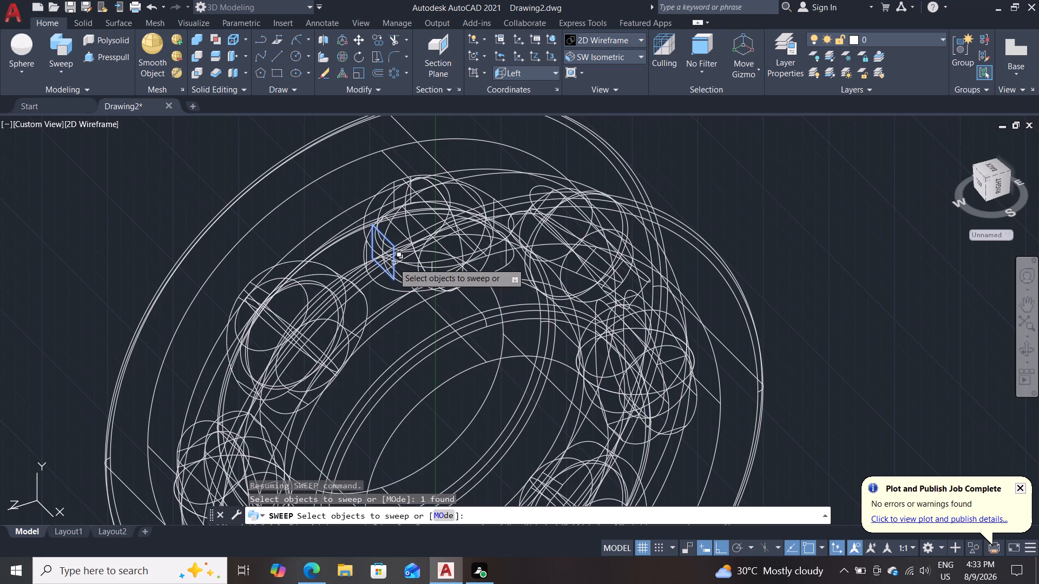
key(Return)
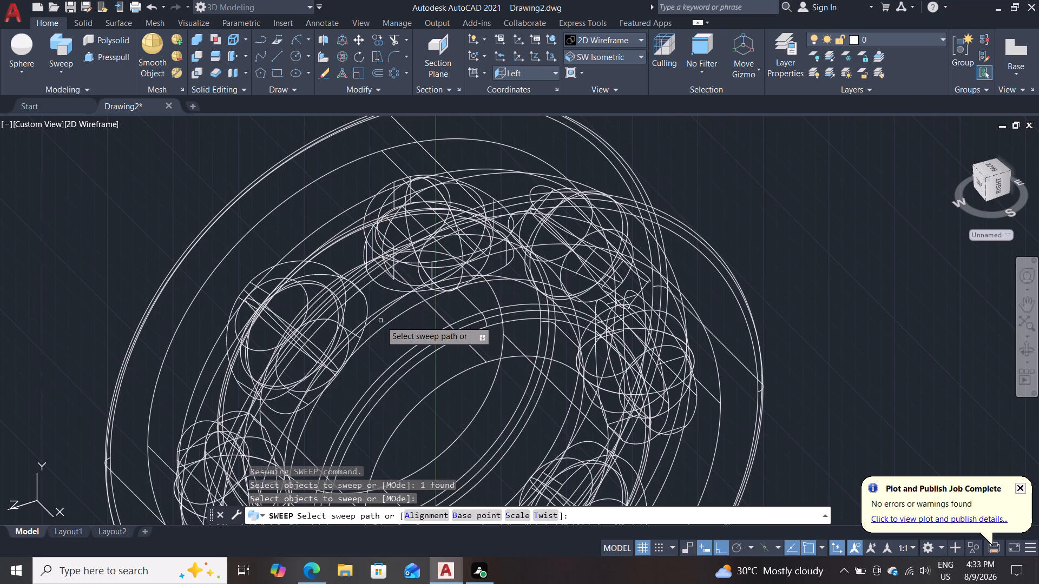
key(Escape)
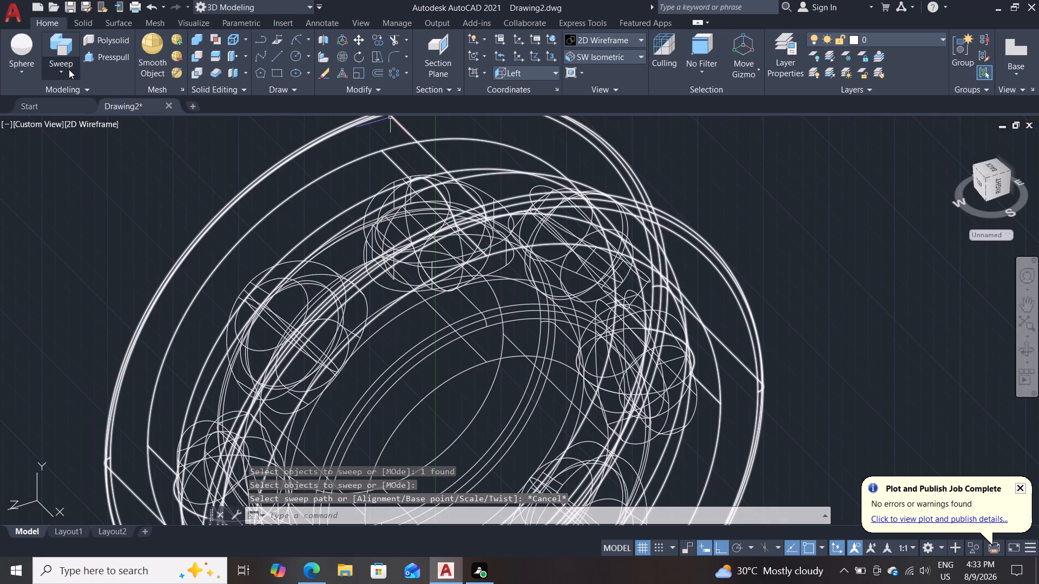
Revolve the small rectangle at the top ball around the X axis as a solid, picking the revolution angle freehand.
click(69, 69)
click(80, 148)
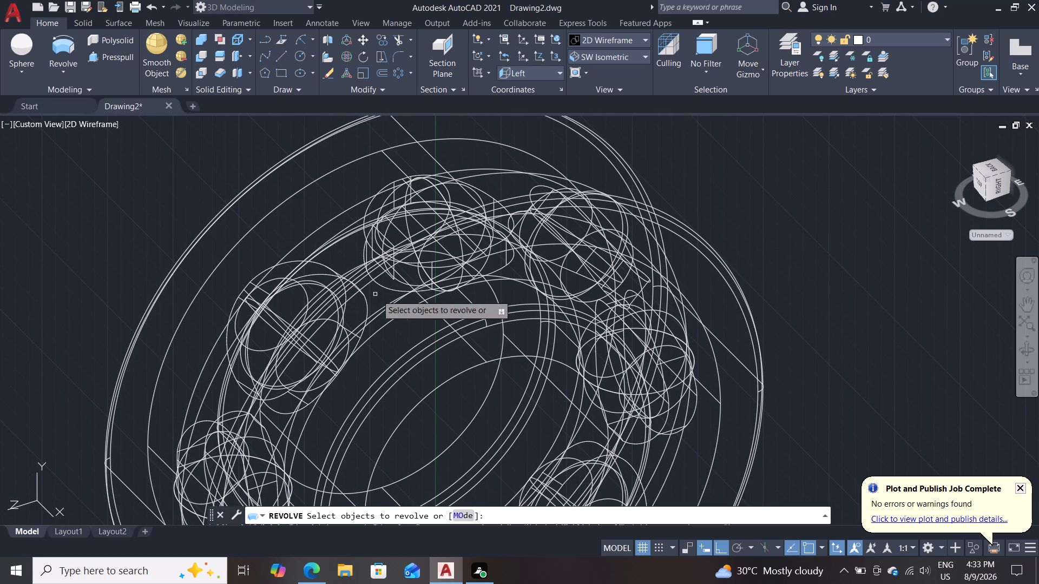
click(393, 274)
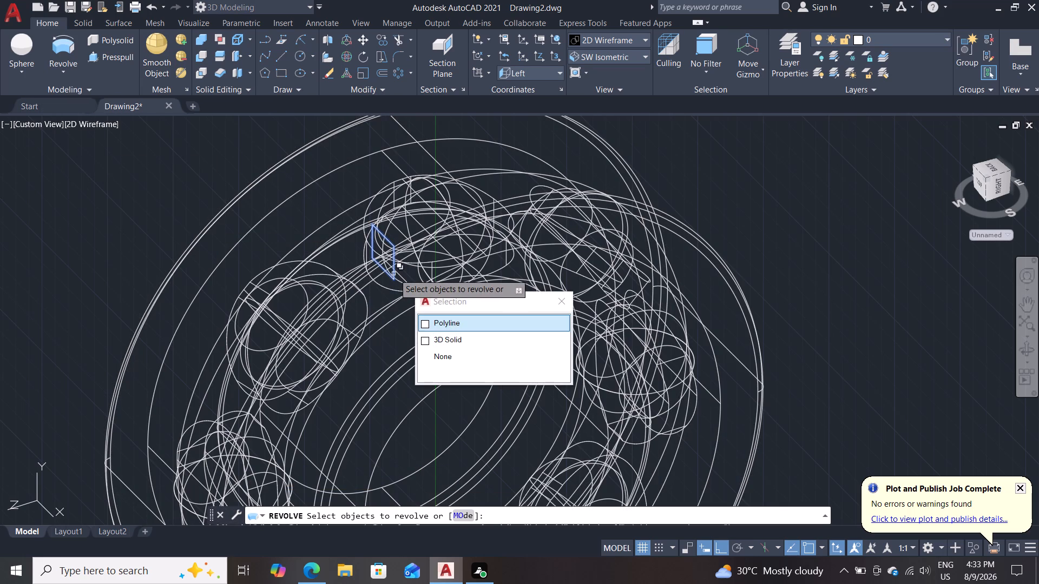
key(Return)
key(Return)
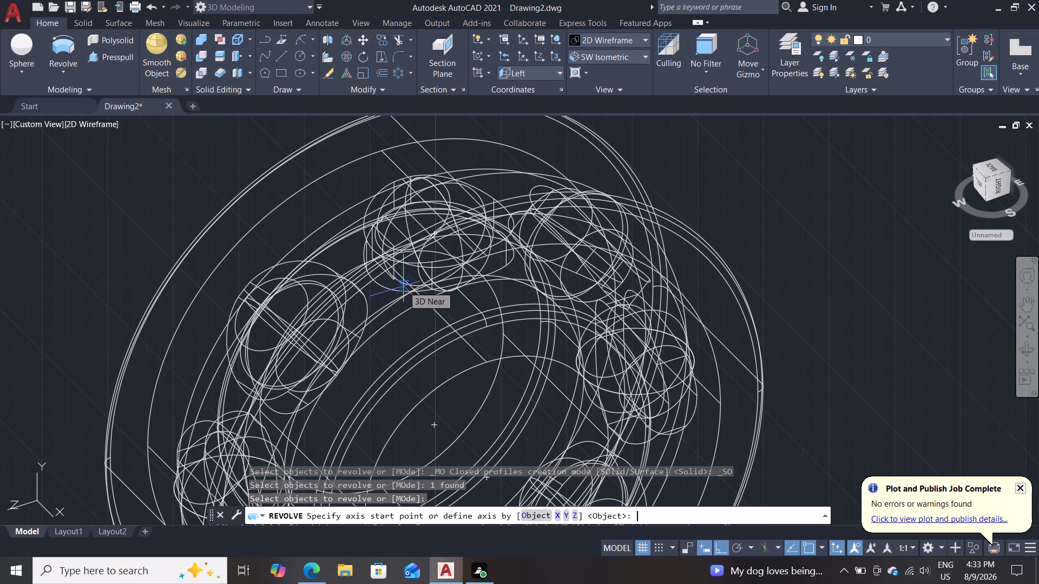
key(y)
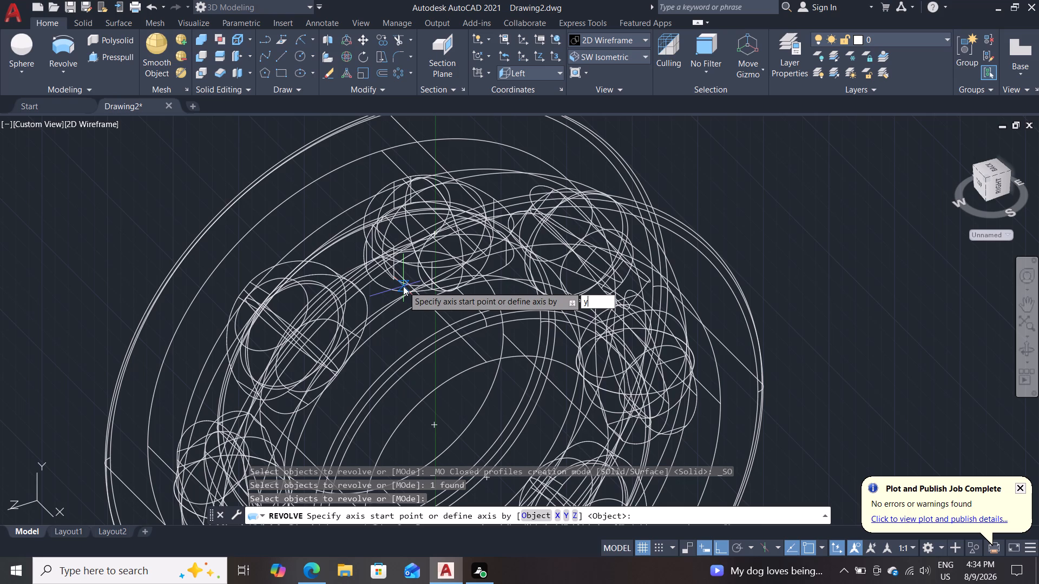
key(BackSpace)
key(x)
key(Return)
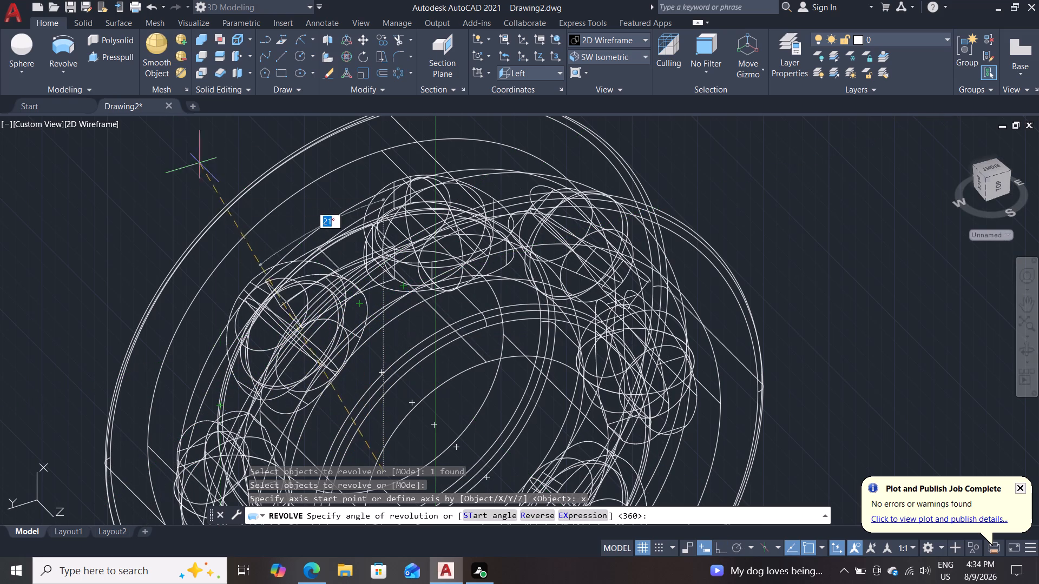
click(92, 122)
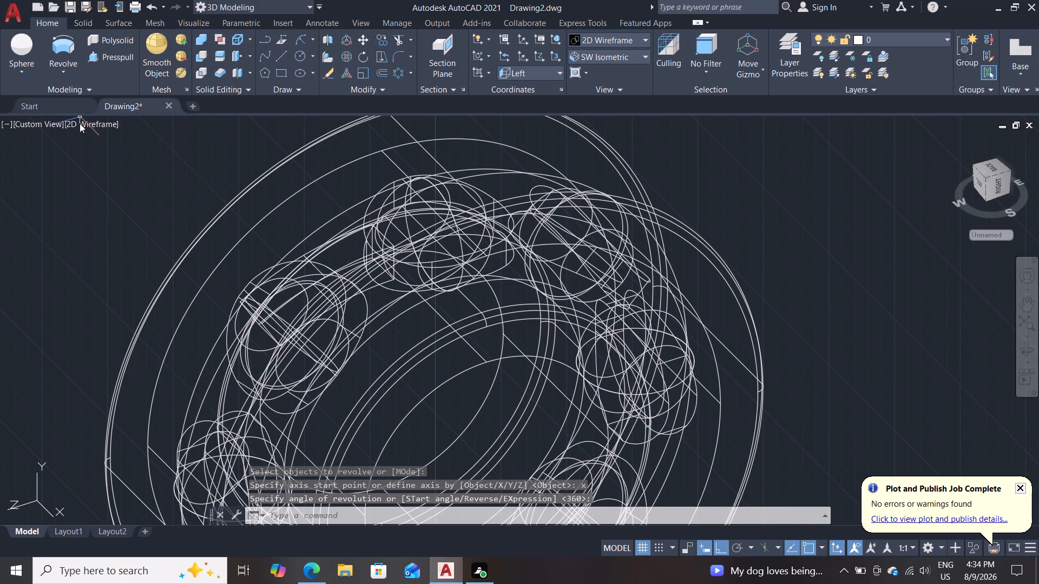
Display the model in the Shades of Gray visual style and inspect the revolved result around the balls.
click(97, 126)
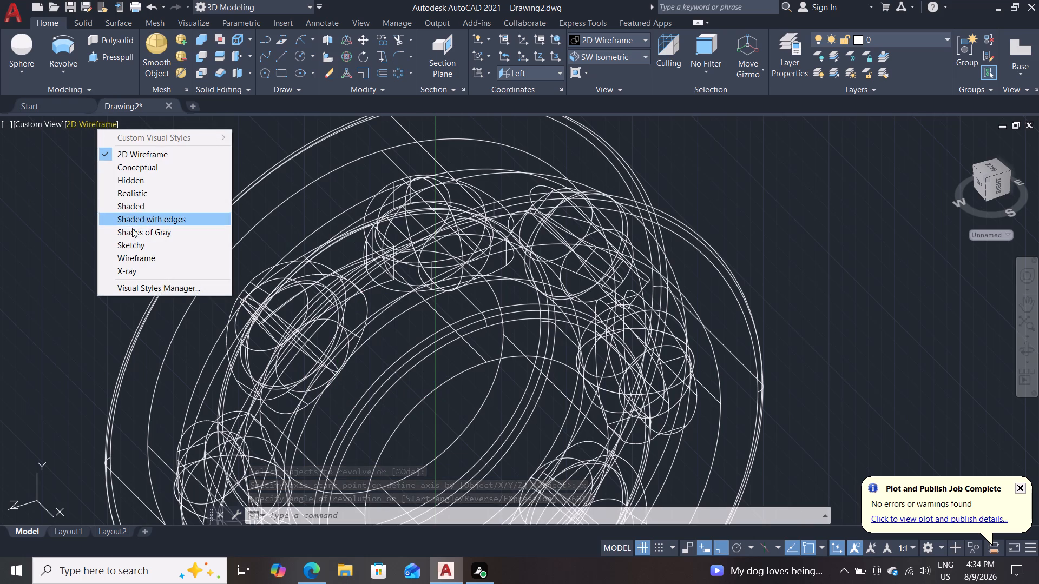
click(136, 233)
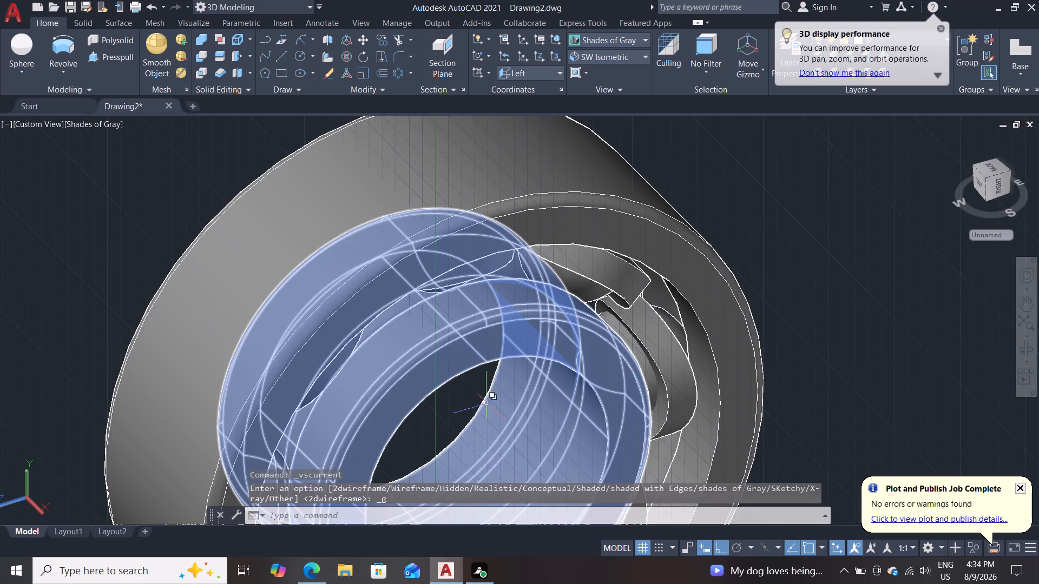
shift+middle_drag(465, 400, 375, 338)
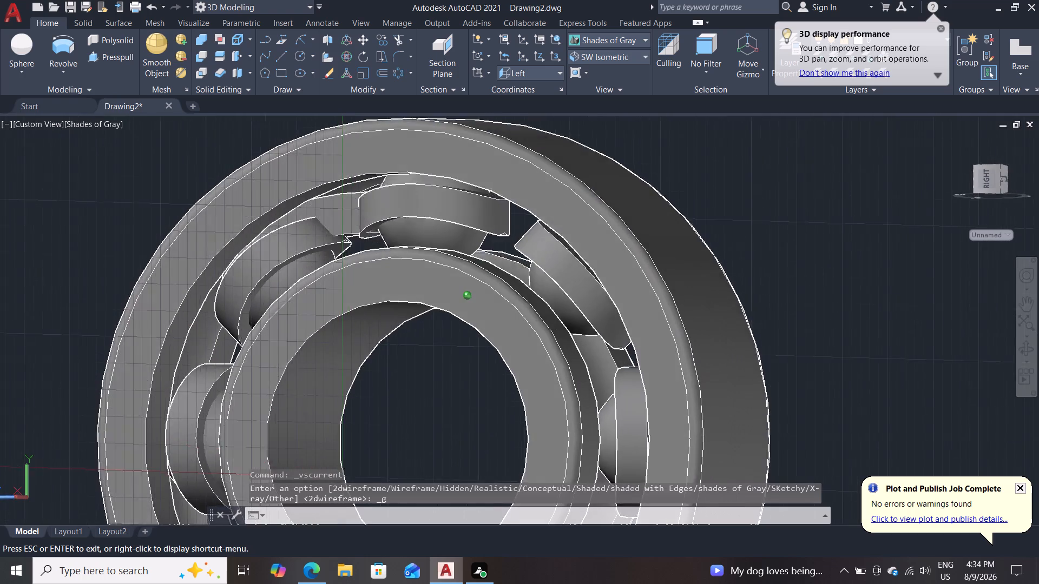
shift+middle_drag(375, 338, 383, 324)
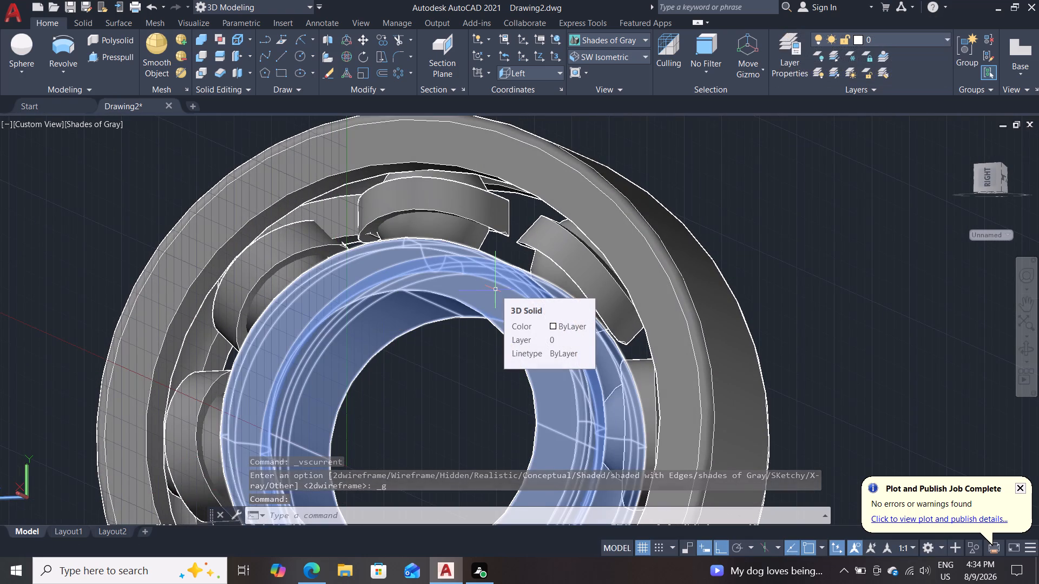
Undo the orbit, the visual style change and the last revolve of the small rectangle at the top ball.
key(ctrl+z)
key(ctrl+z)
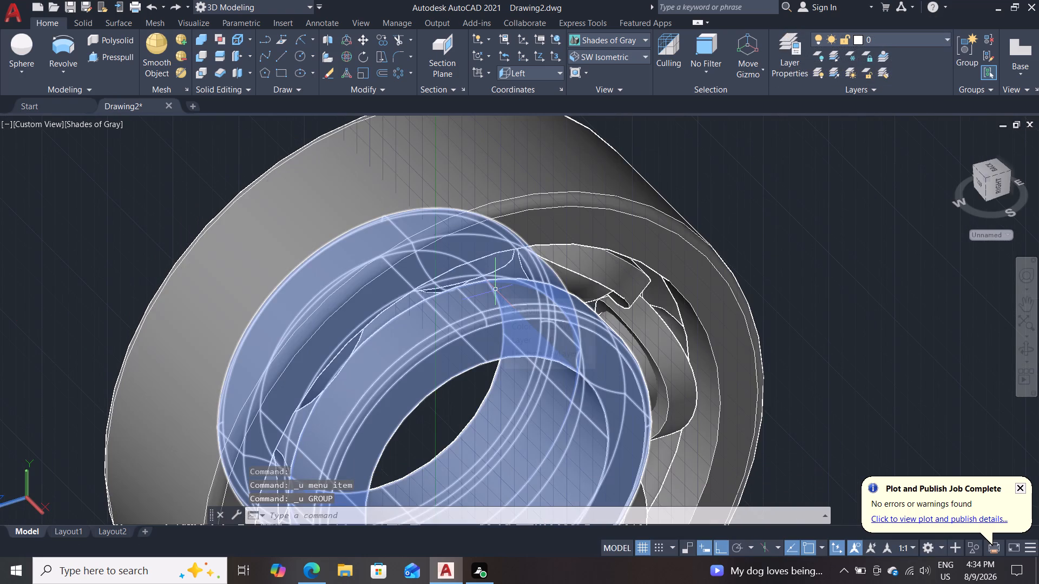
key(ctrl+z)
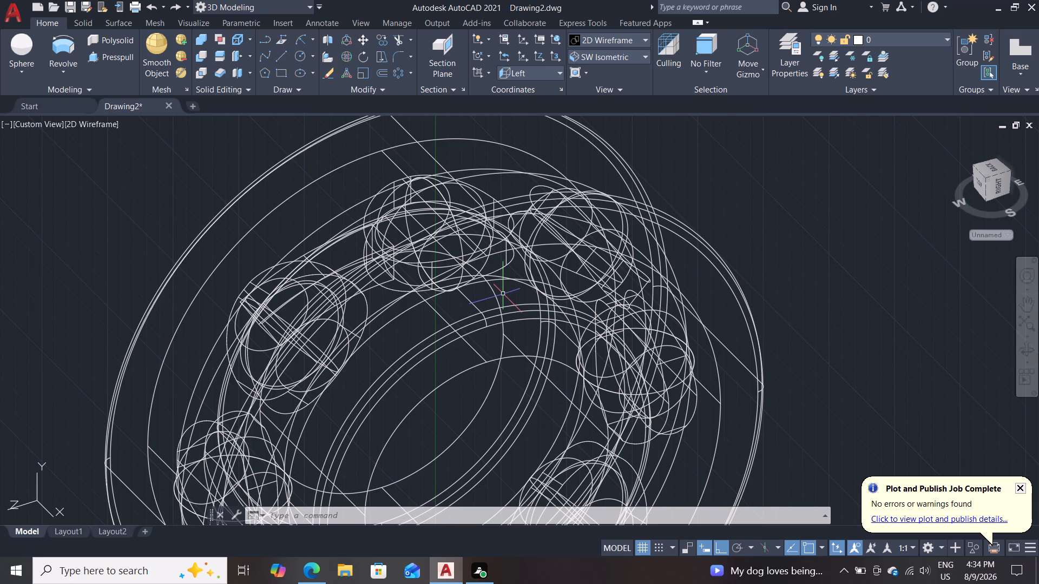
key(ctrl+z)
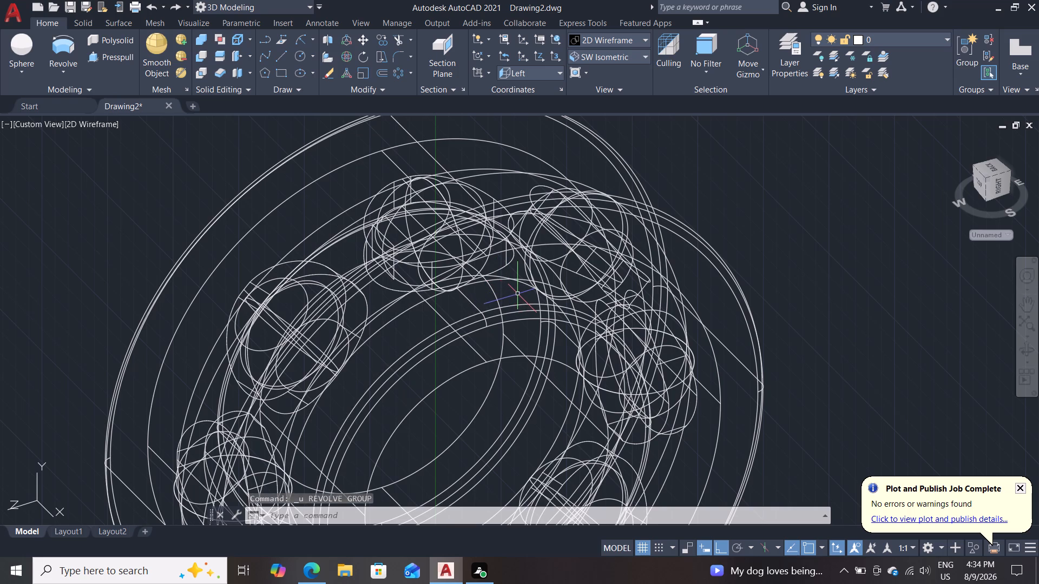
right_click(78, 230)
key(Escape)
key(Escape)
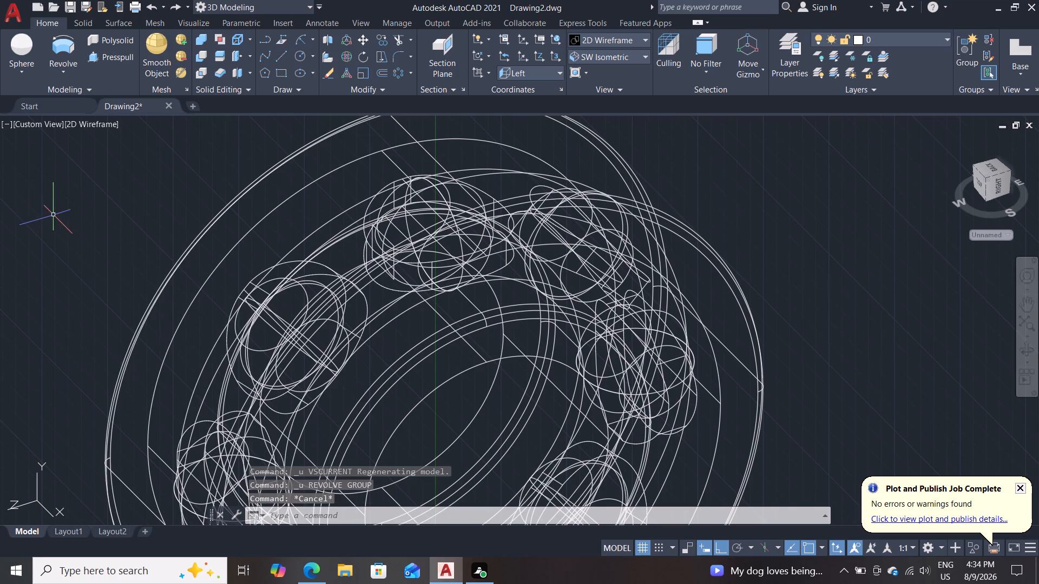
Set the viewport's visual style to Shades of Gray.
click(76, 122)
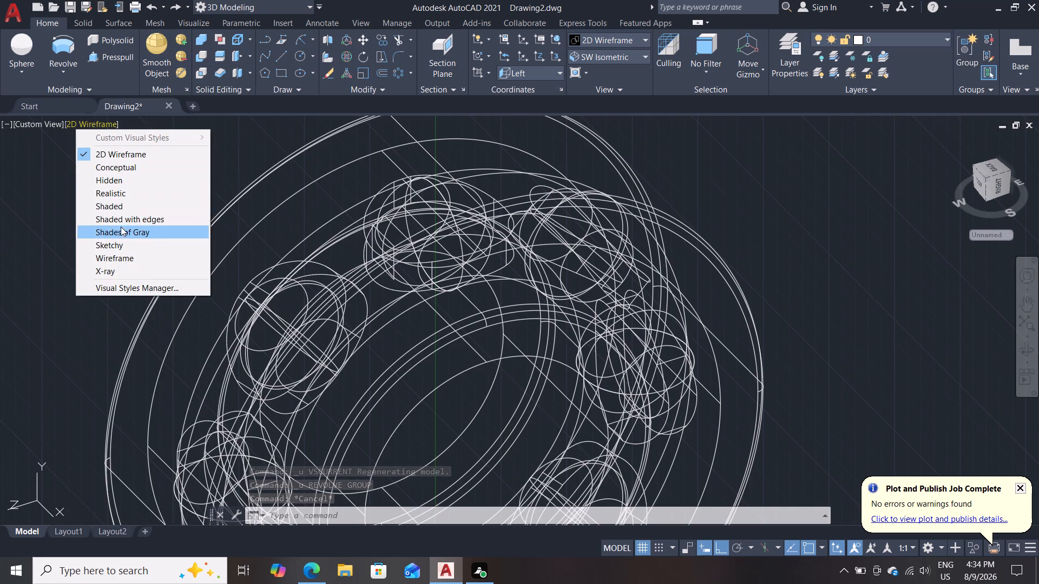
click(122, 228)
Examine the shaded bearing's races, balls and collars from the front and from oblique angles on both sides.
scroll(123, 273, down, 2)
shift+middle_drag(100, 264, 101, 258)
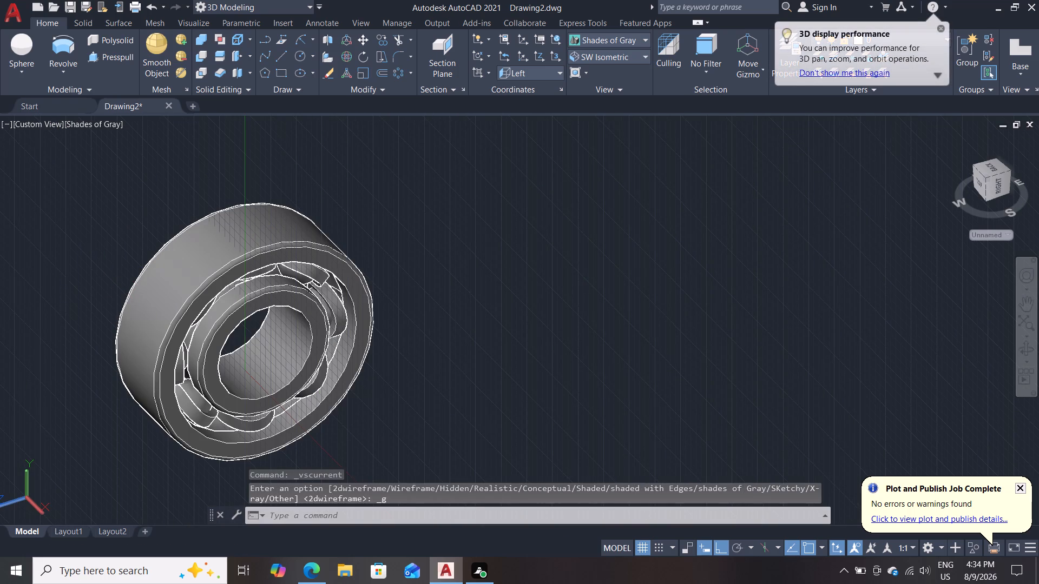
shift+middle_drag(101, 258, 11, 196)
shift+scroll(11, 197, up, 1)
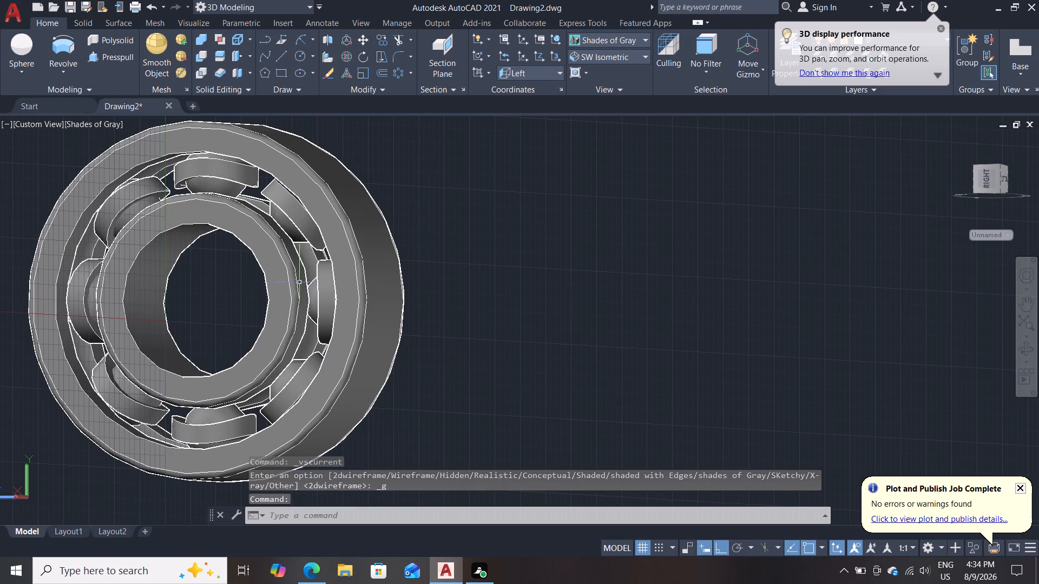
shift+middle_drag(470, 344, 506, 328)
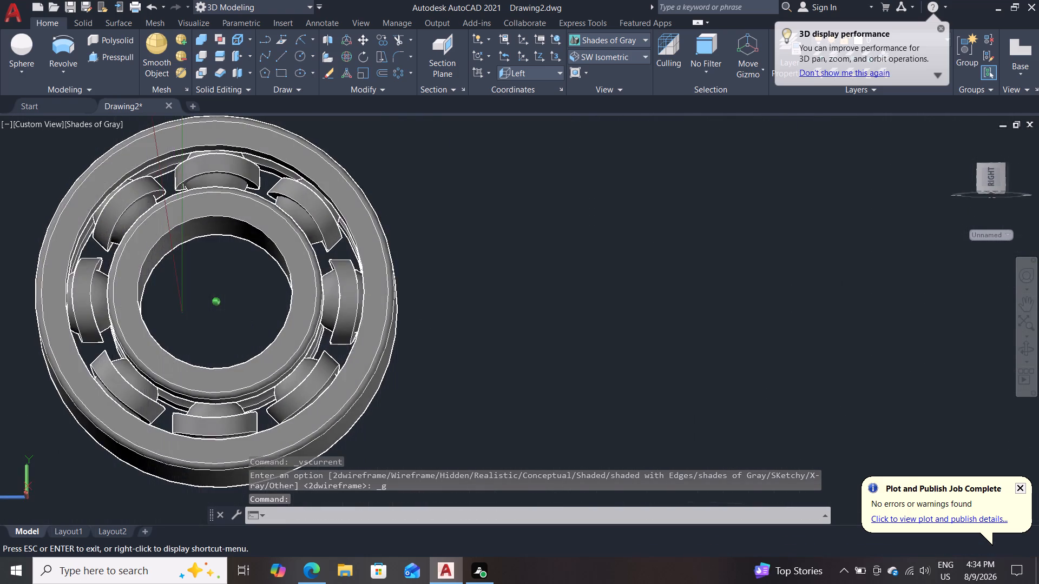
shift+middle_drag(506, 328, 531, 336)
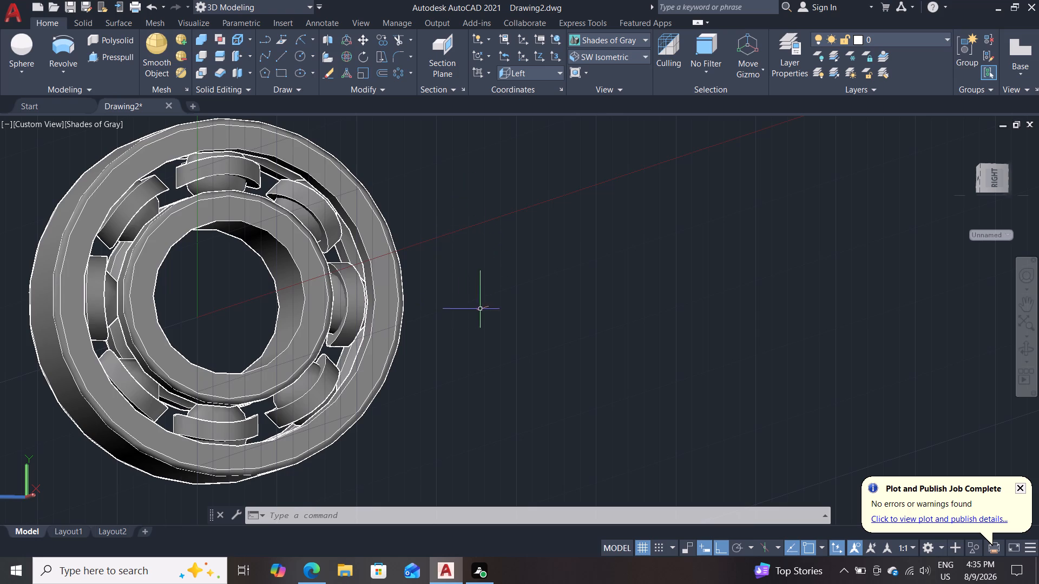
middle_drag(482, 310, 578, 325)
shift+middle_drag(611, 335, 538, 361)
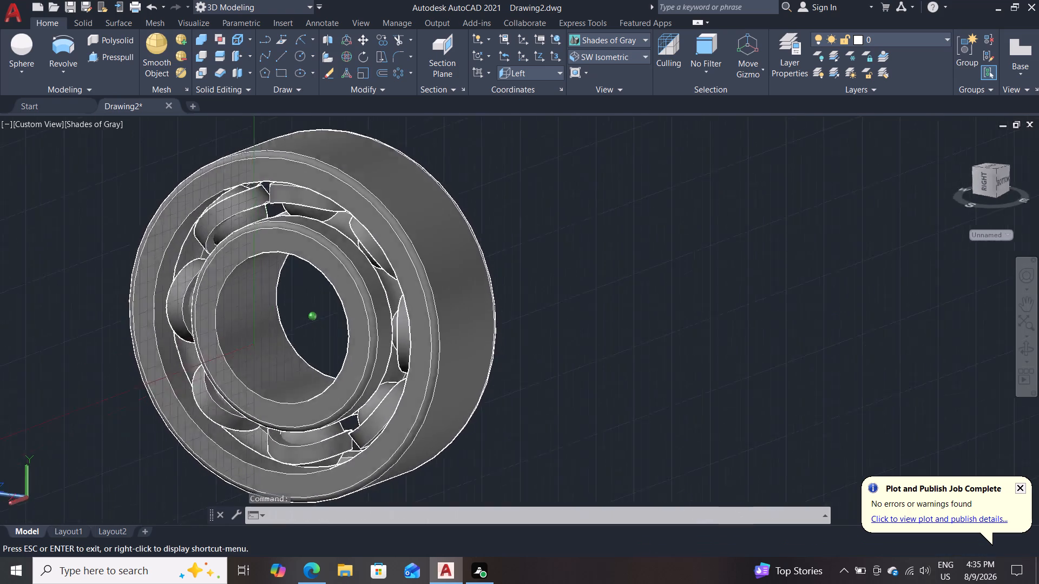
shift+middle_drag(538, 361, 672, 323)
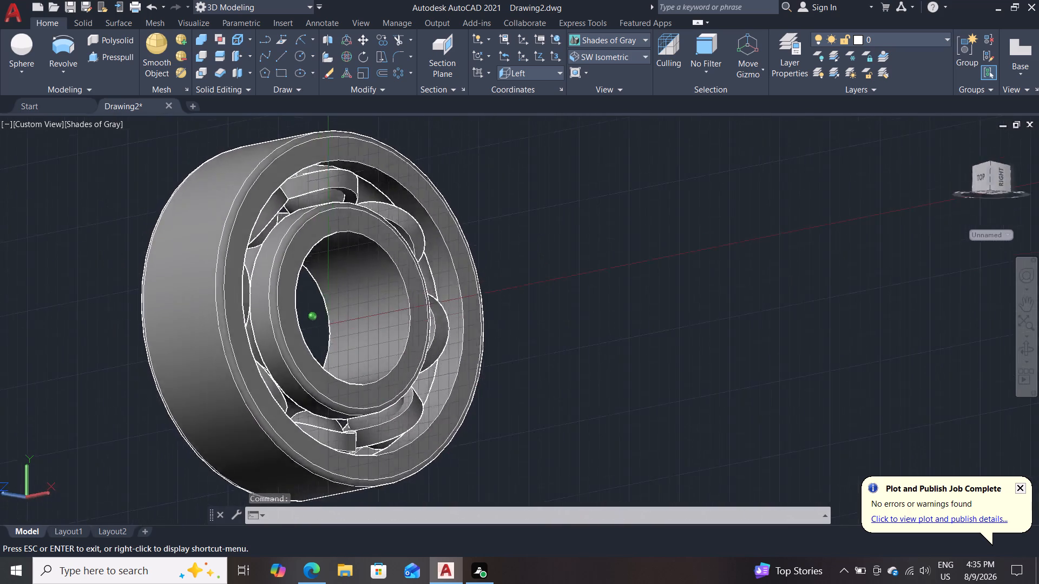
shift+middle_drag(672, 323, 622, 277)
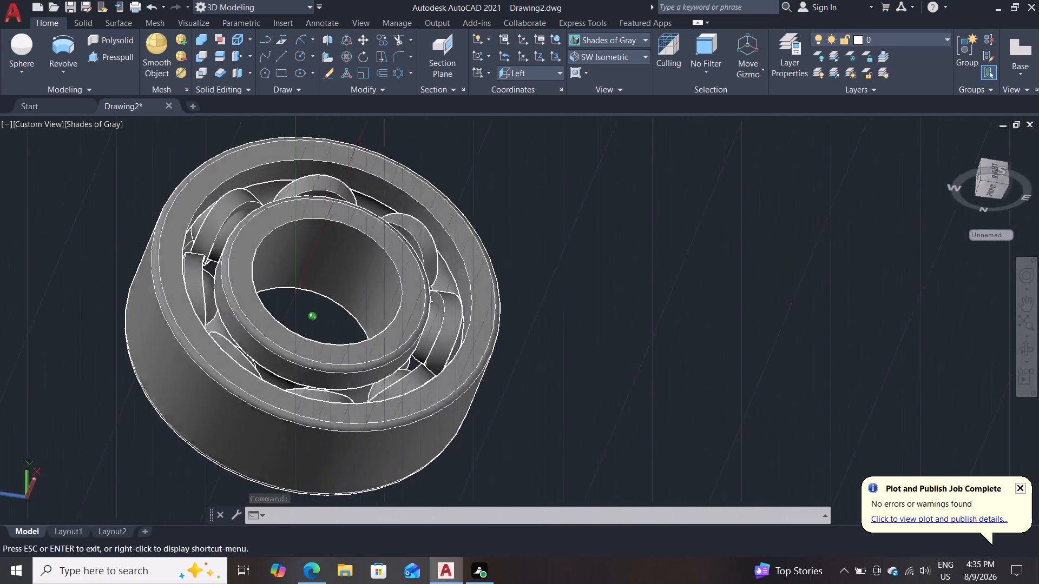
shift+middle_drag(622, 277, 596, 341)
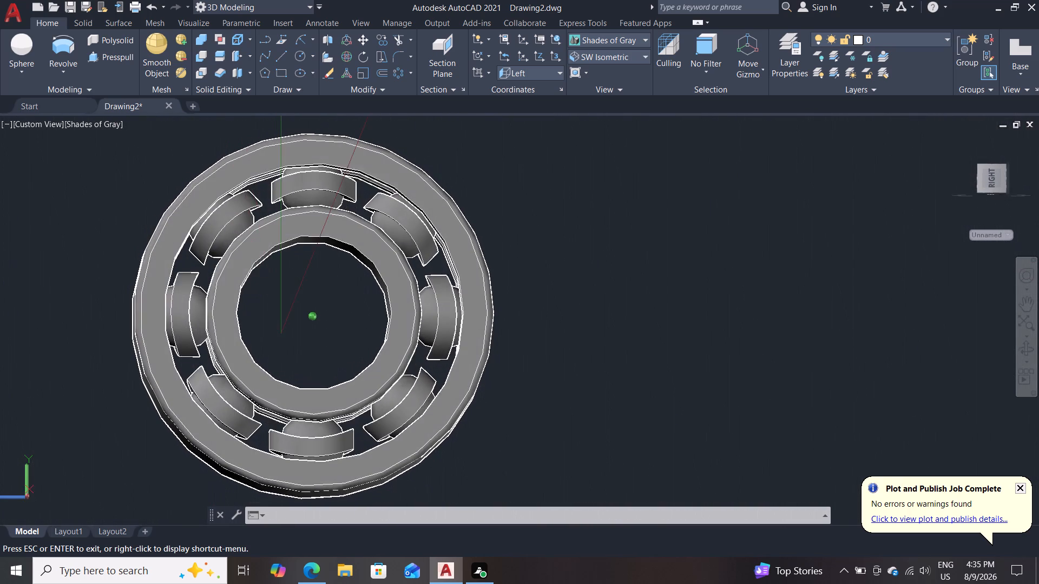
shift+middle_drag(596, 341, 597, 341)
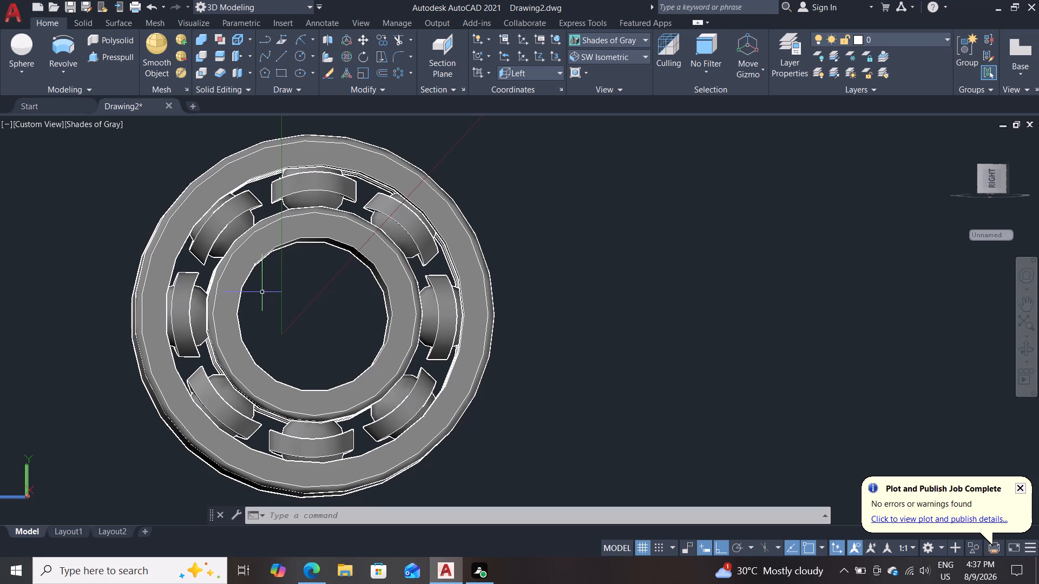
middle_click(277, 283)
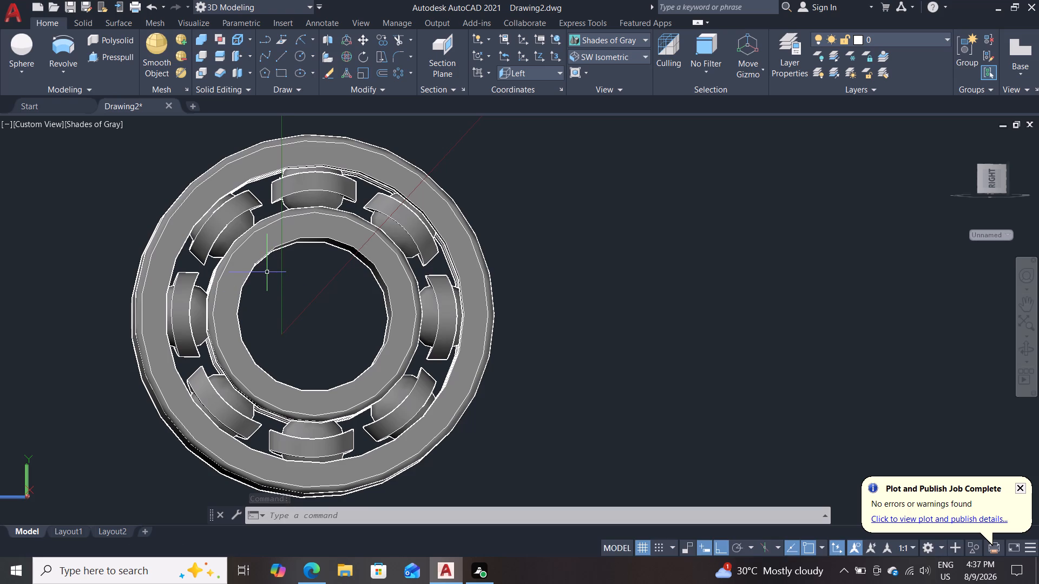
scroll(267, 272, down, 1)
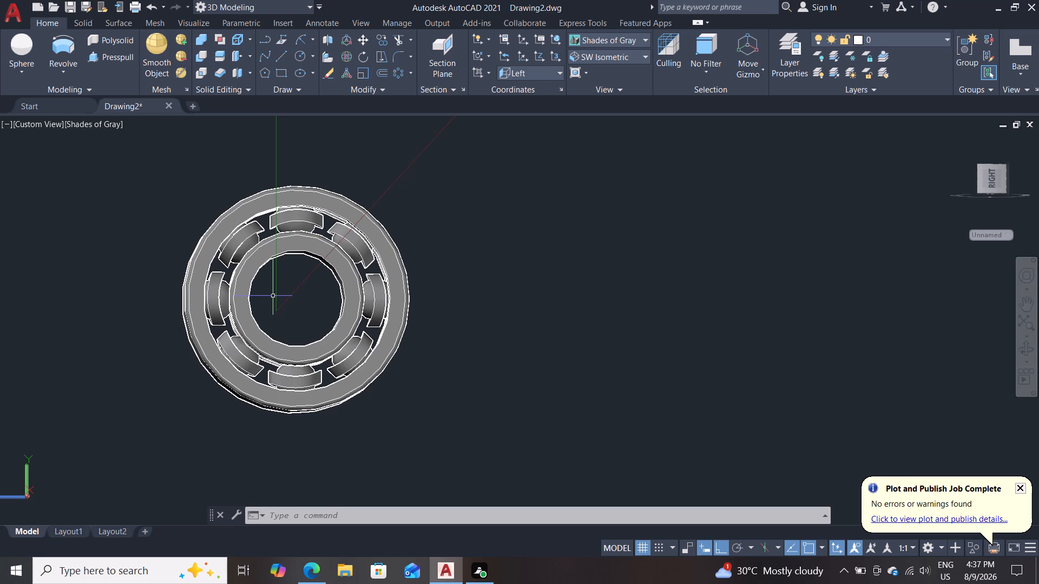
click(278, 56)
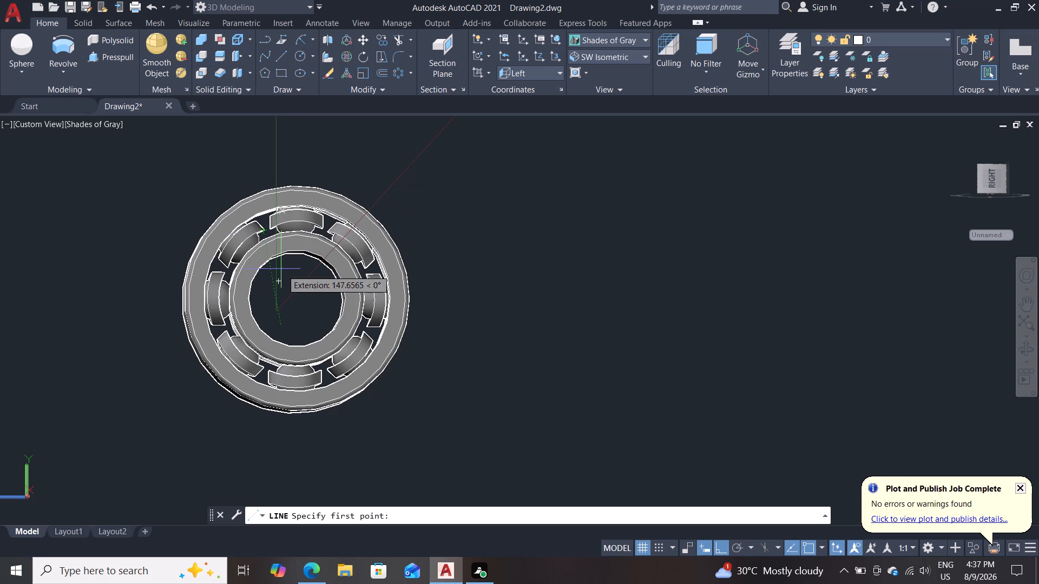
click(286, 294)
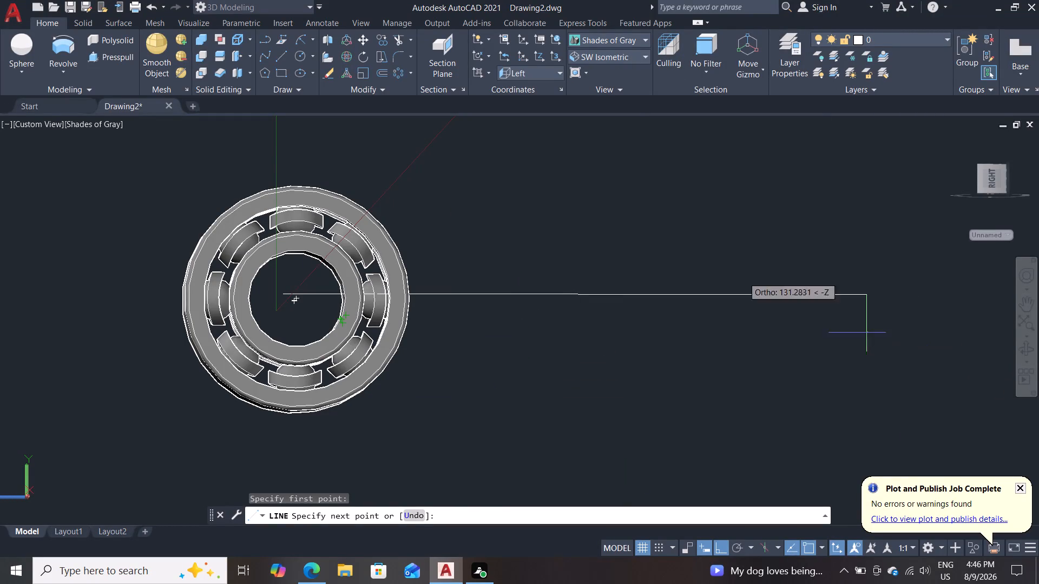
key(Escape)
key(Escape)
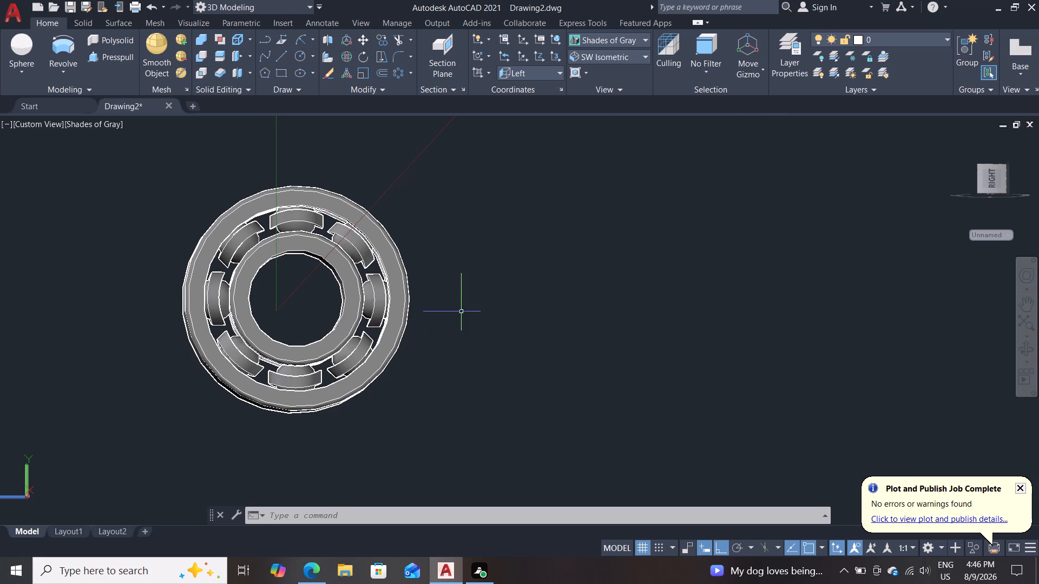
Inspect the bearing's outer rim and both faces from several angles, dismissing the plot notification.
shift+middle_drag(462, 312, 665, 362)
shift+right_drag(462, 312, 470, 312)
shift+right_drag(476, 312, 523, 303)
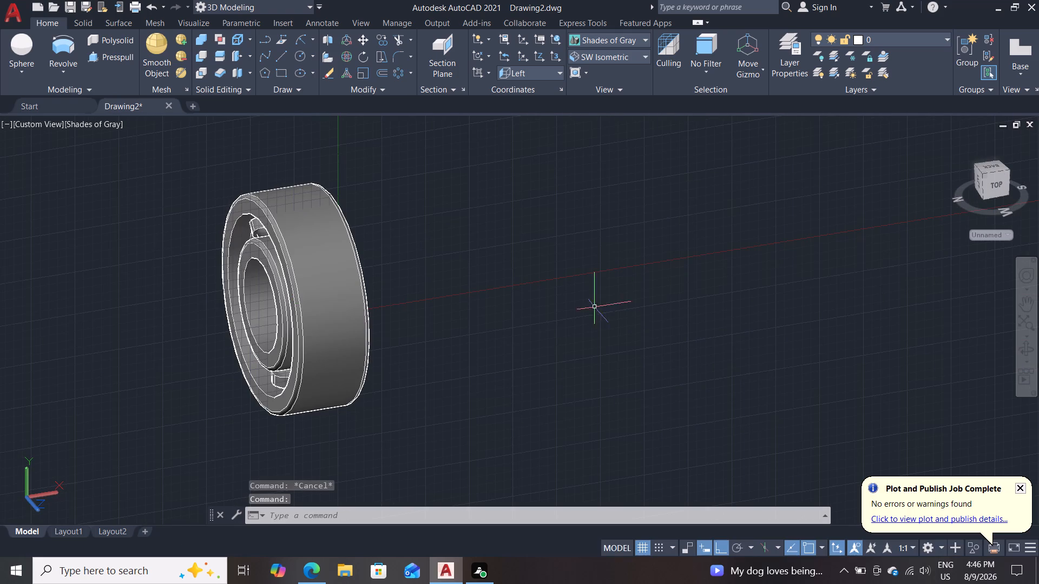
scroll(361, 394, up, 1)
shift+middle_drag(361, 390, 518, 368)
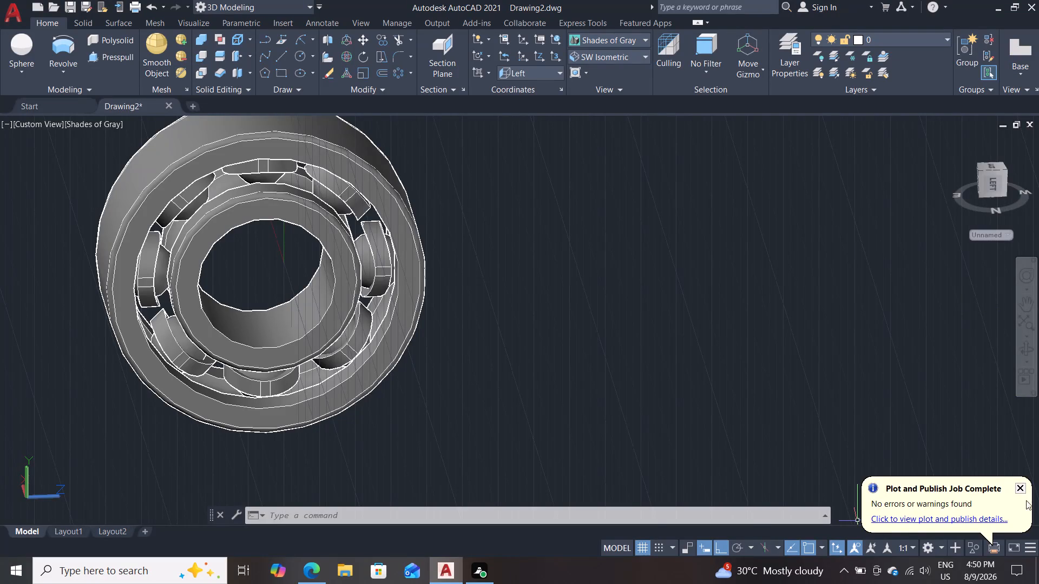
click(1016, 486)
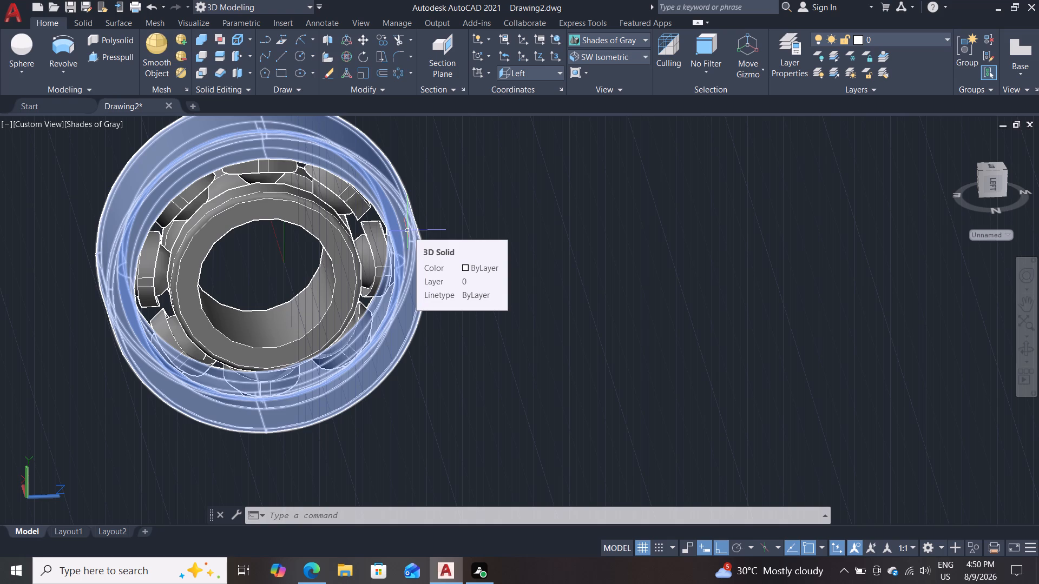
shift+middle_drag(484, 358, 564, 361)
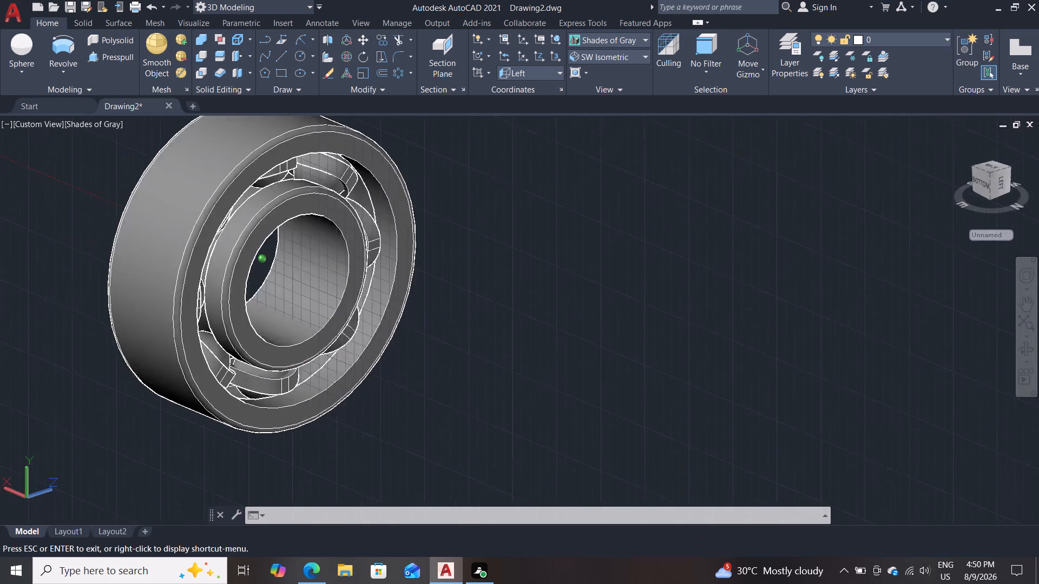
shift+middle_drag(564, 361, 699, 351)
shift+middle_drag(529, 266, 462, 281)
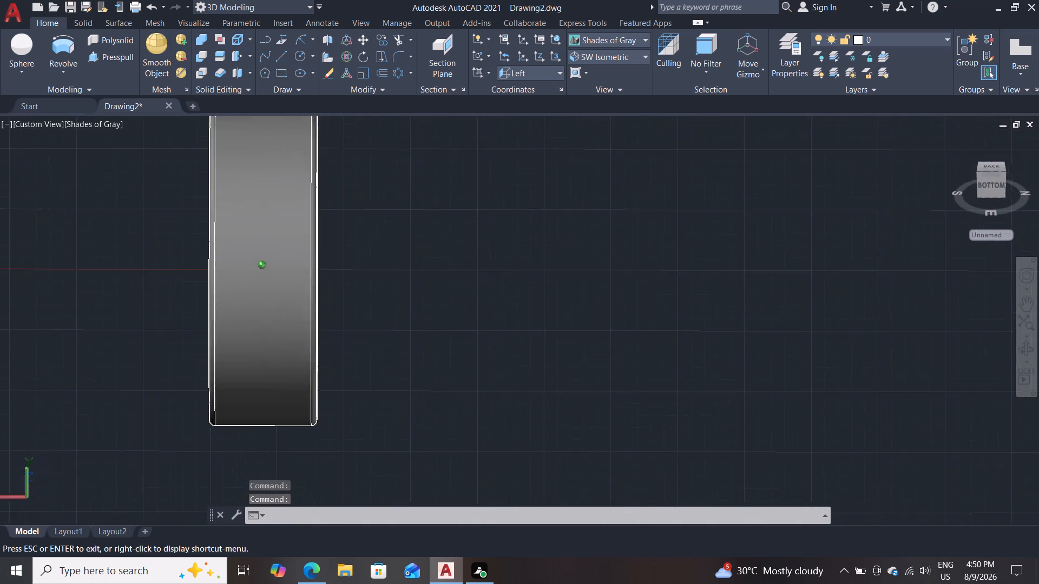
shift+middle_drag(462, 281, 662, 308)
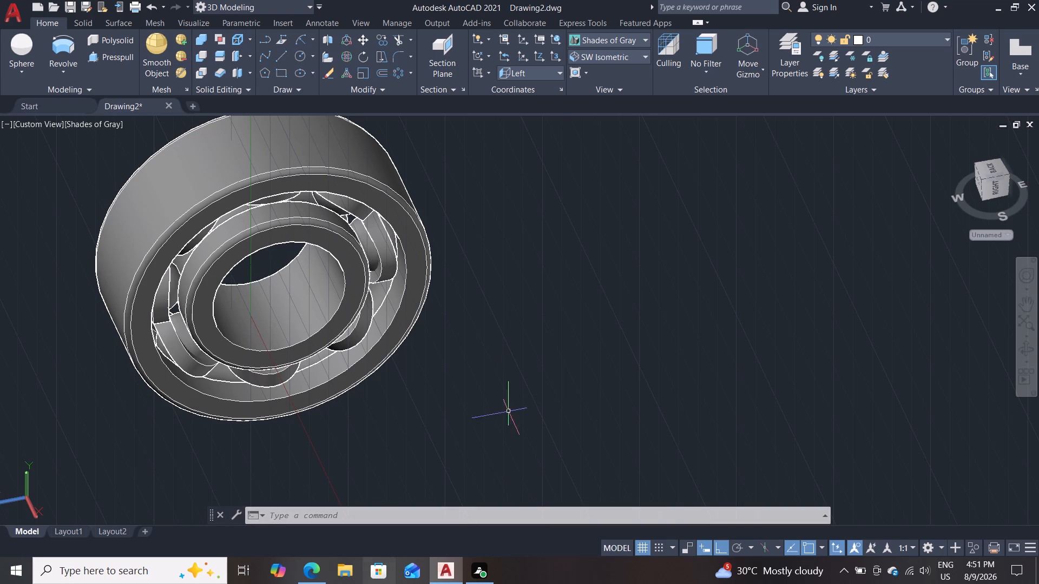
shift+middle_drag(532, 319, 547, 310)
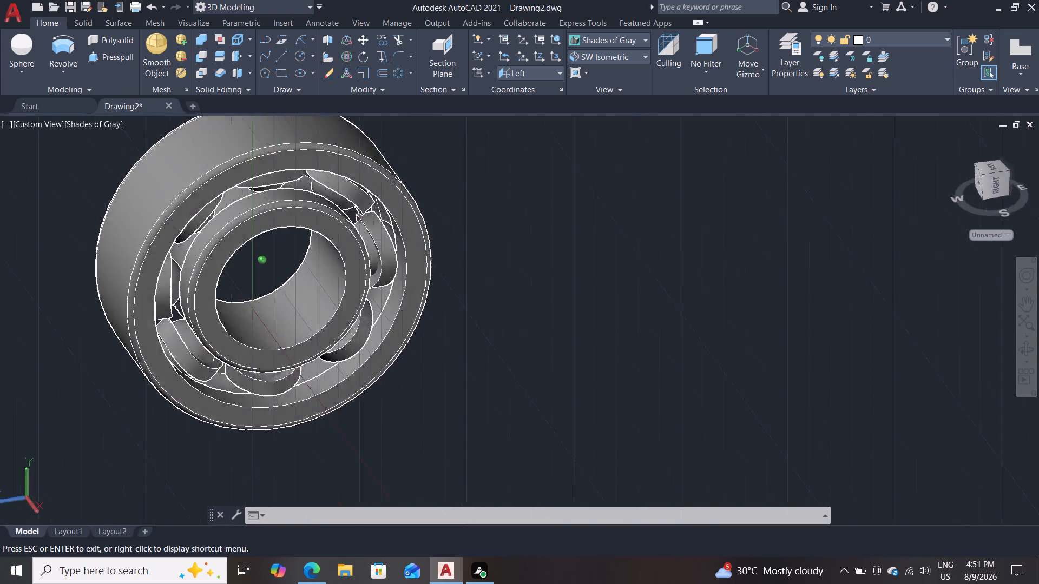
shift+middle_drag(547, 310, 571, 345)
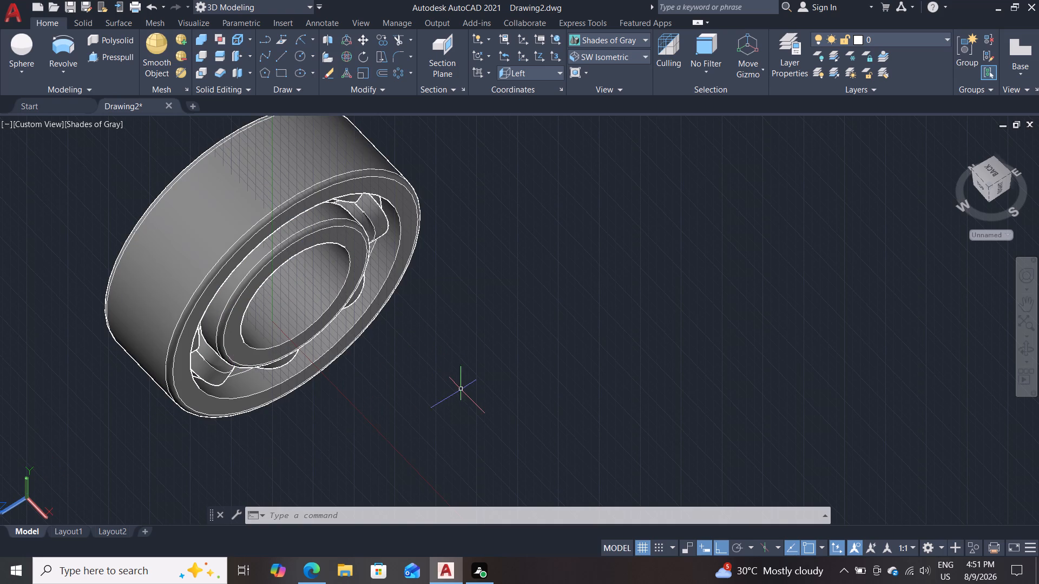
shift+middle_drag(461, 389, 670, 321)
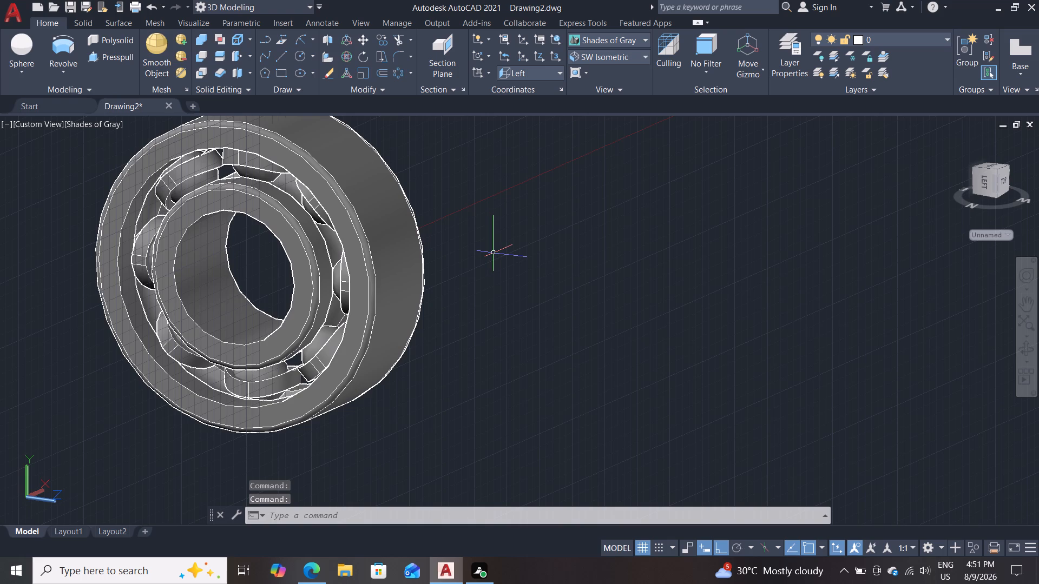
Union all the bearing's solids, including both races, every ball and the collars, into a single solid.
scroll(494, 253, down, 1)
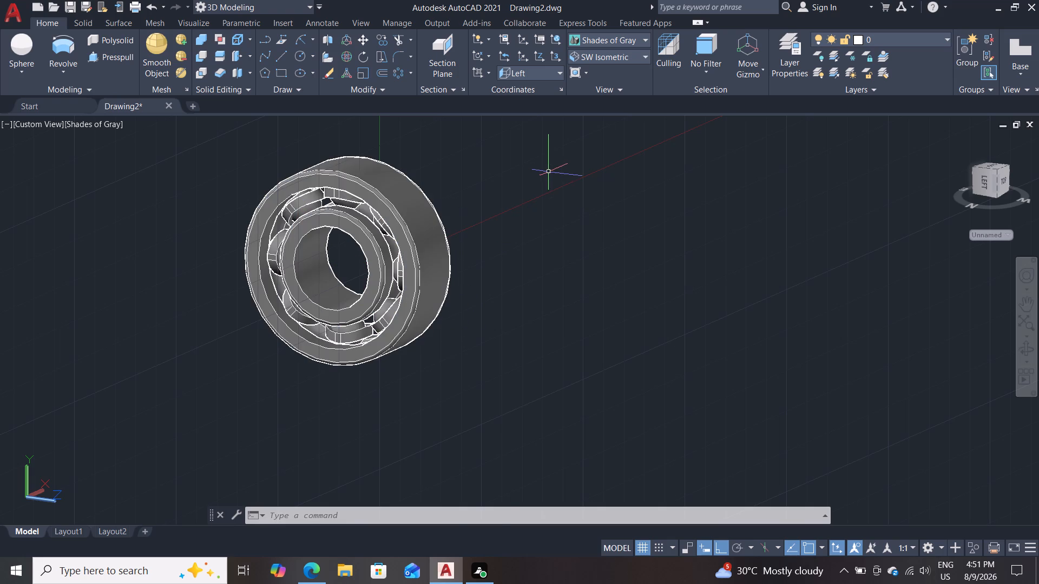
drag(548, 169, 468, 158)
click(220, 414)
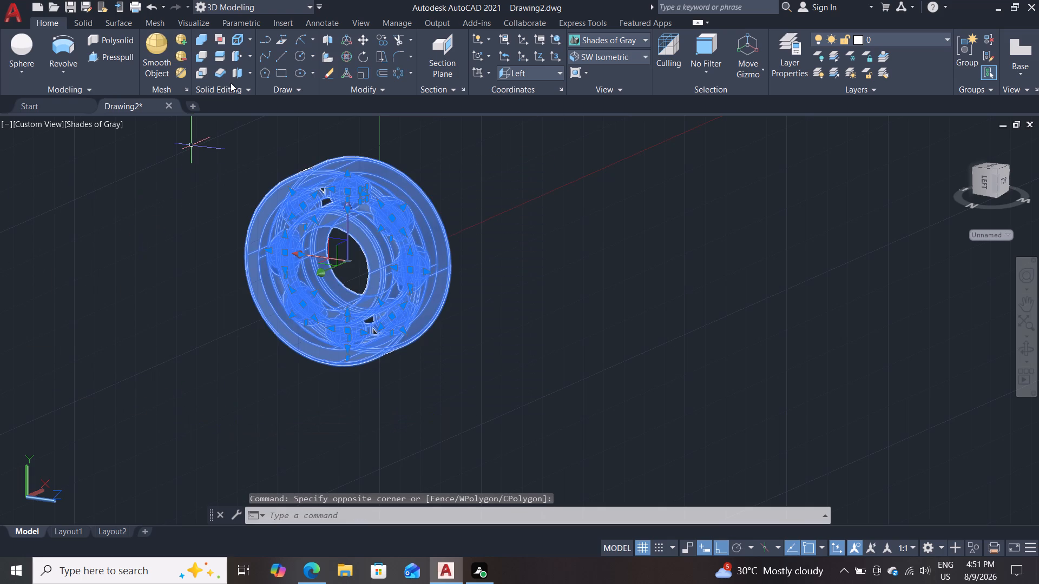
click(200, 43)
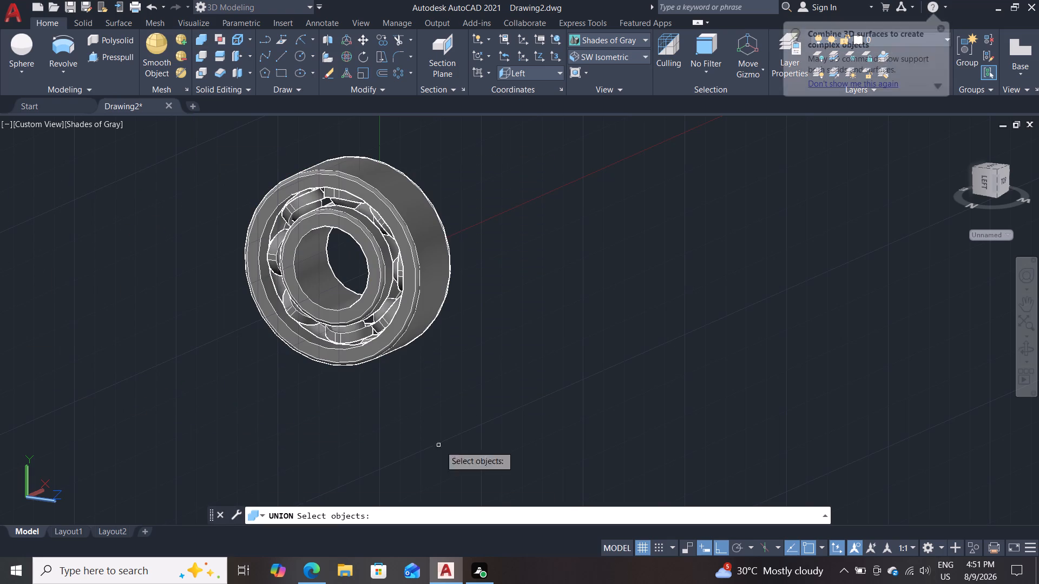
double_click(421, 261)
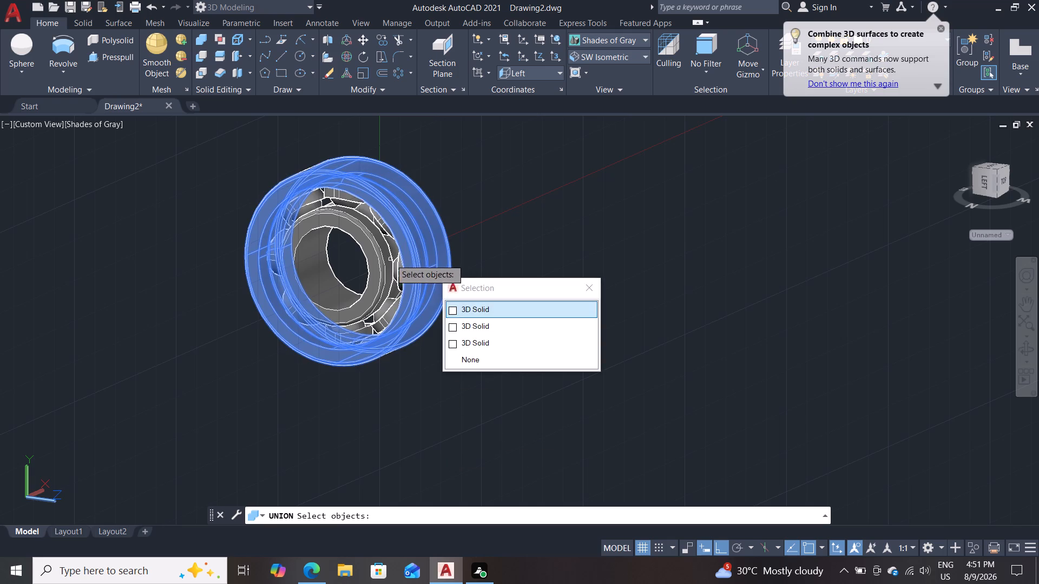
click(373, 256)
click(384, 317)
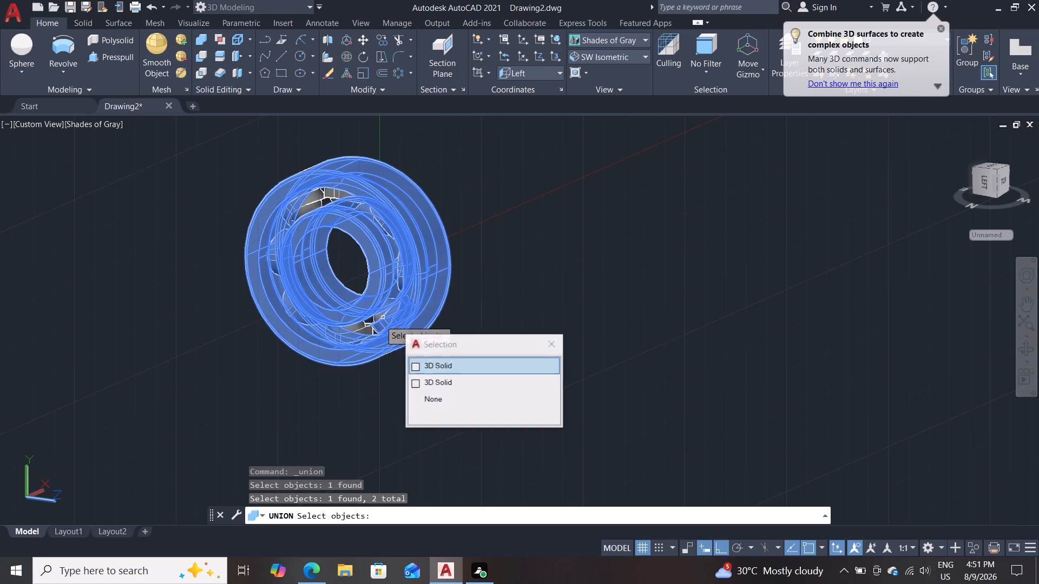
click(352, 335)
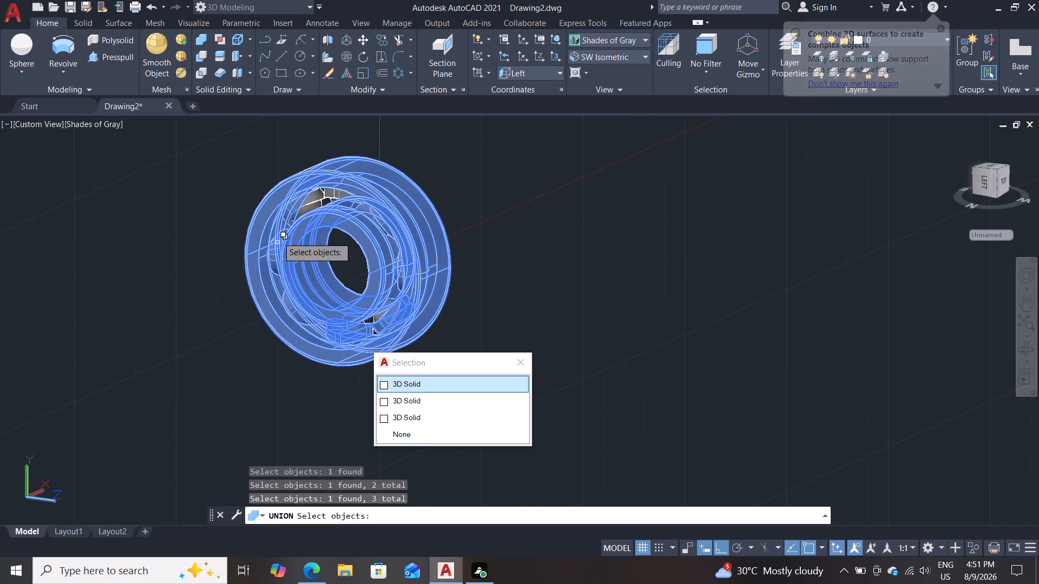
click(312, 206)
click(333, 196)
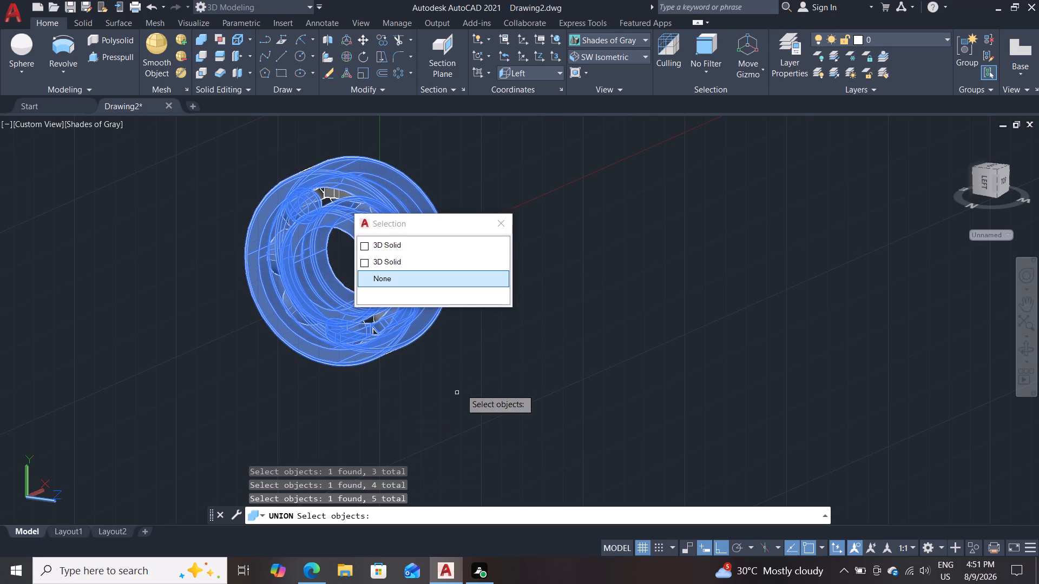
click(392, 240)
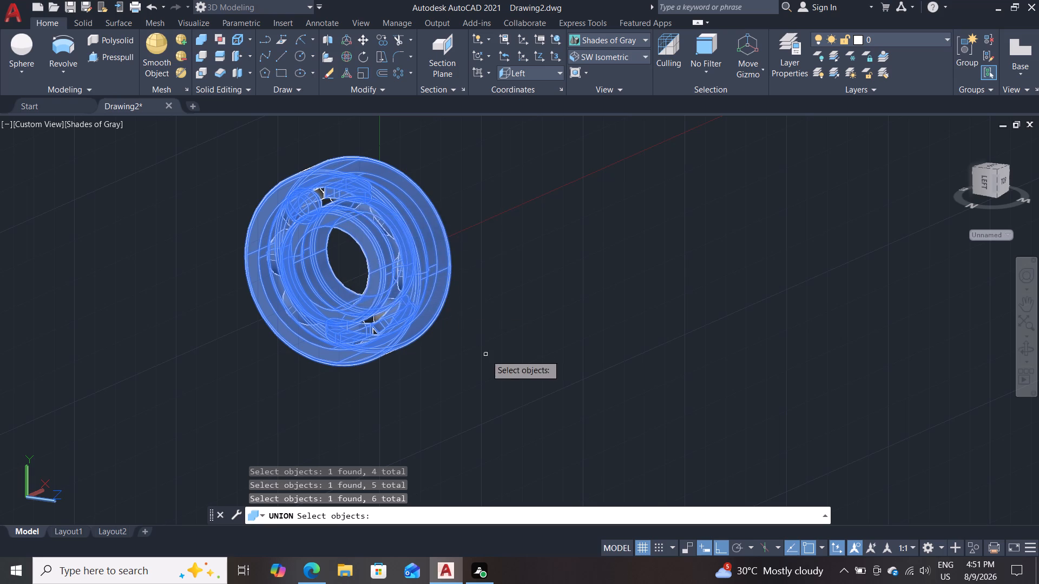
shift+middle_drag(488, 355, 230, 339)
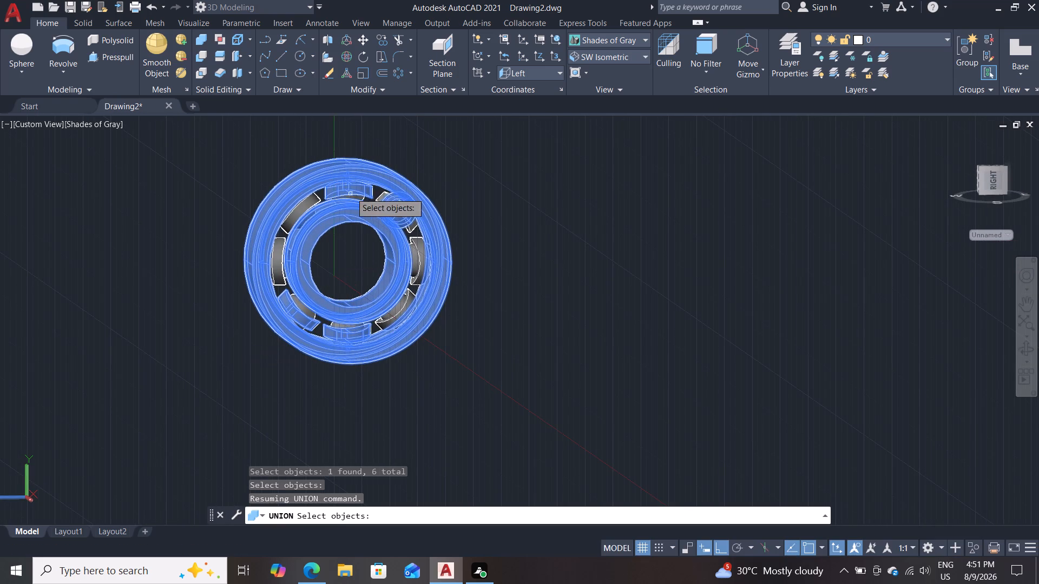
click(383, 196)
double_click(461, 164)
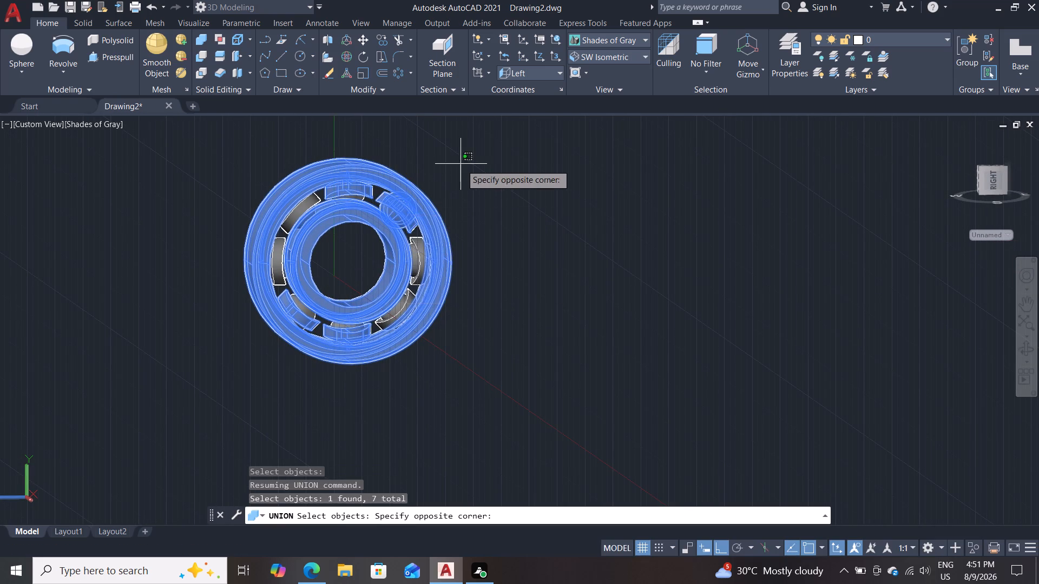
drag(466, 149, 178, 243)
click(459, 162)
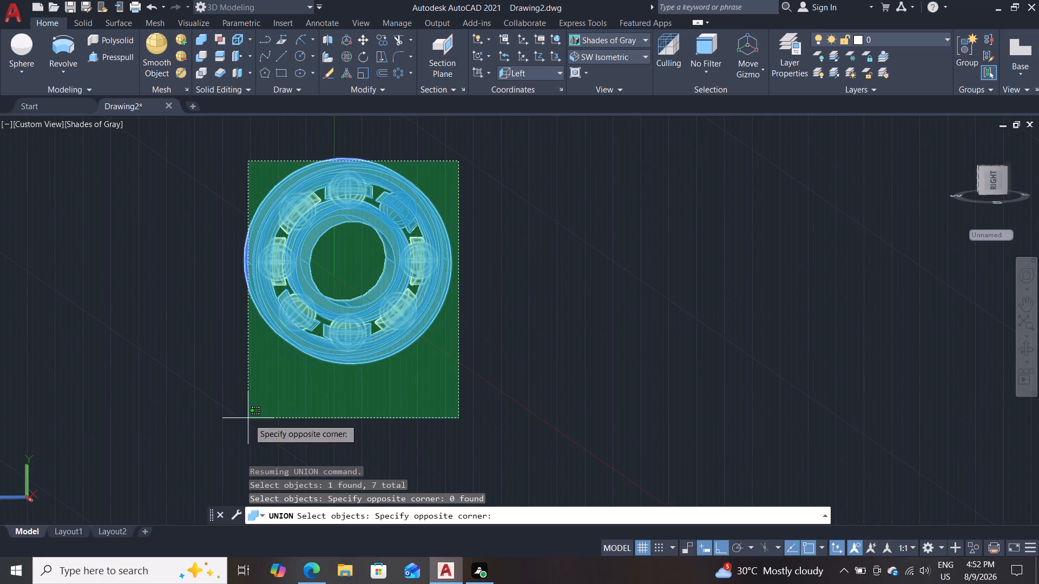
click(249, 419)
key(Return)
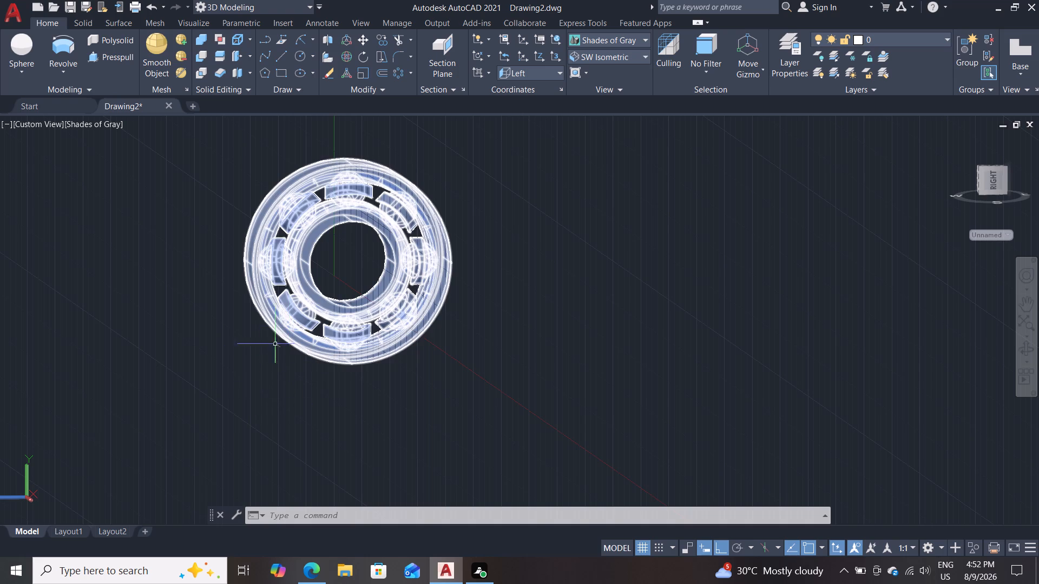
key(Escape)
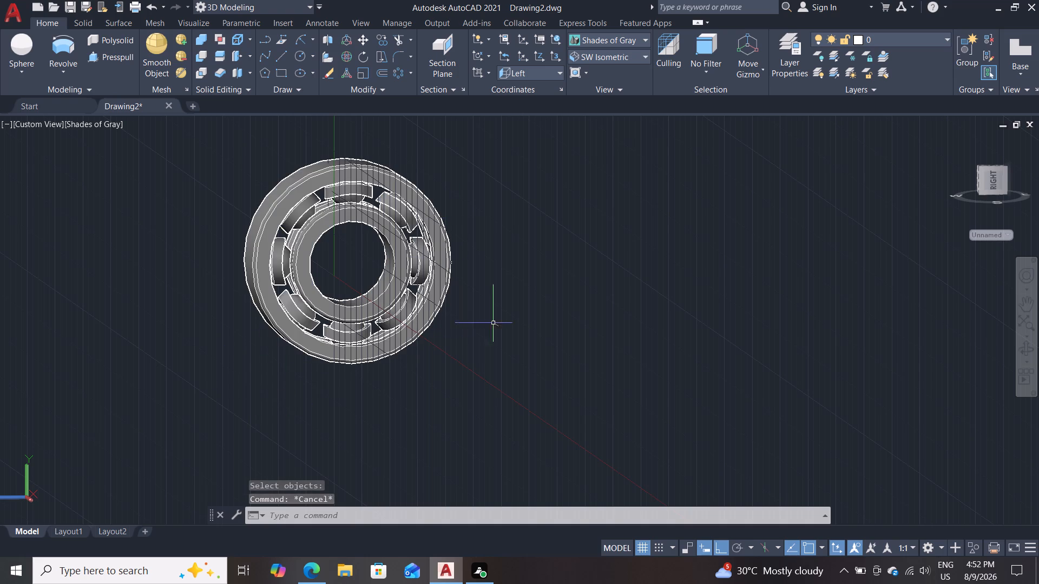
Save the drawing under the new name 1 in the Documents folder as an AutoCAD 2018 drawing.
click(12, 0)
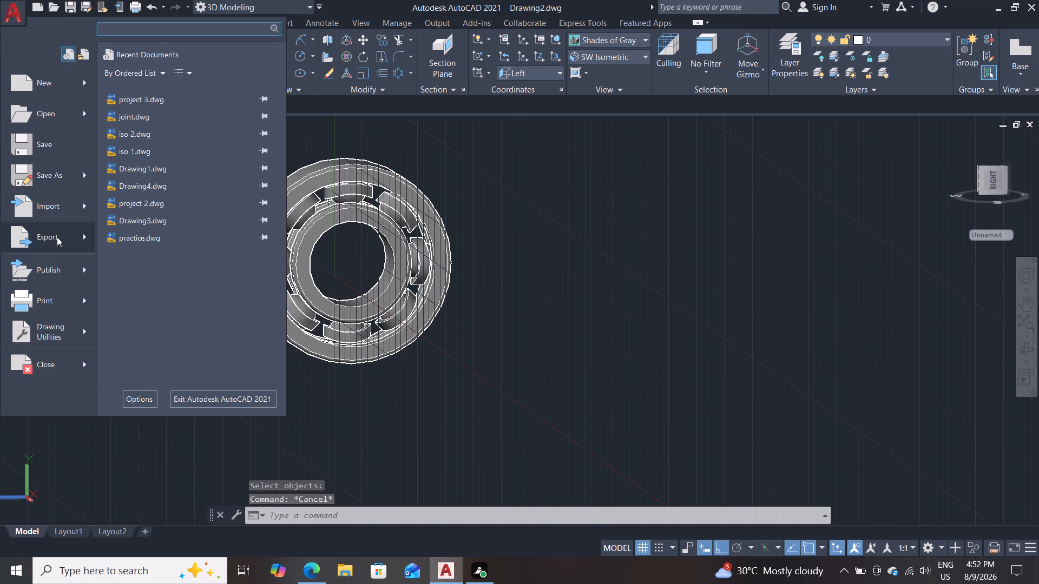
click(49, 169)
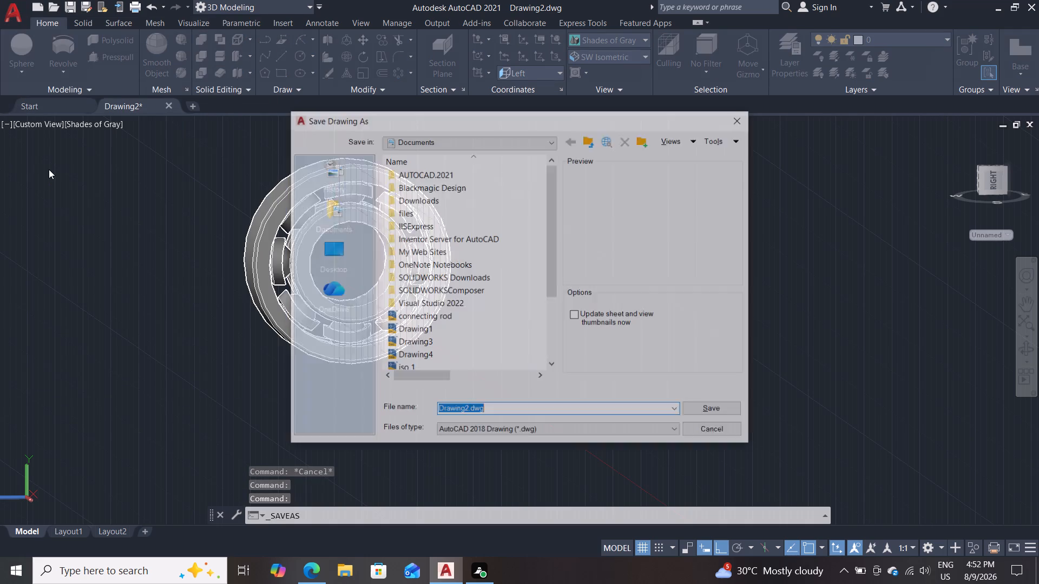
key(1)
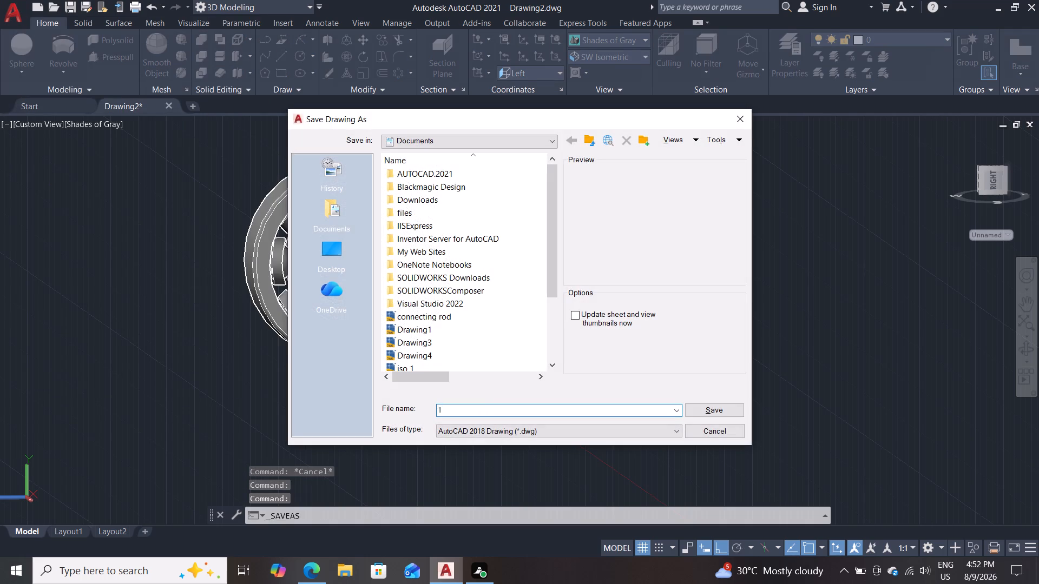
click(735, 414)
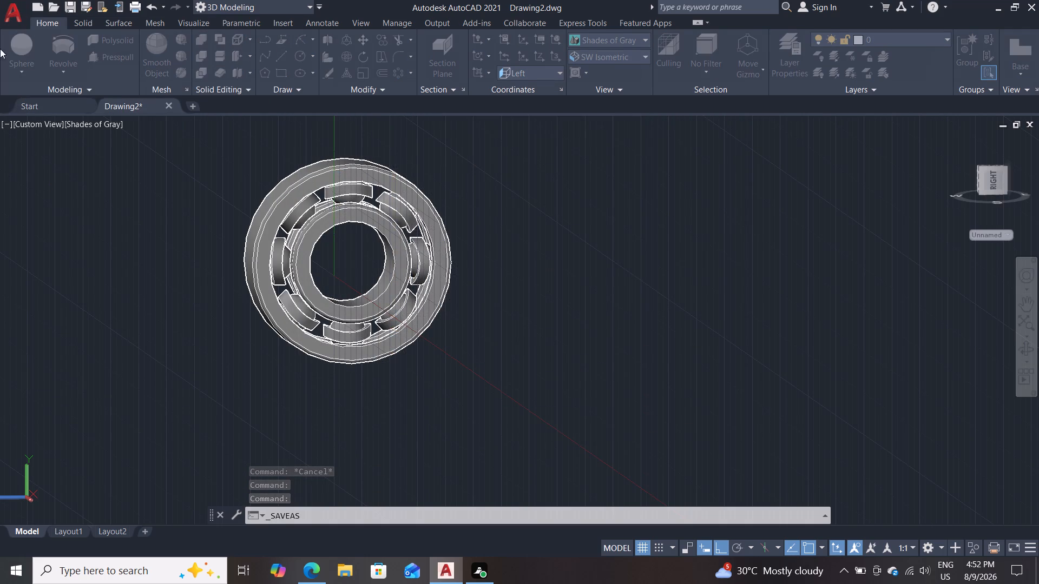
Export the current display as 1.pdf to the Documents folder with the AutoCAD PDF (General Documentation) preset.
click(10, 16)
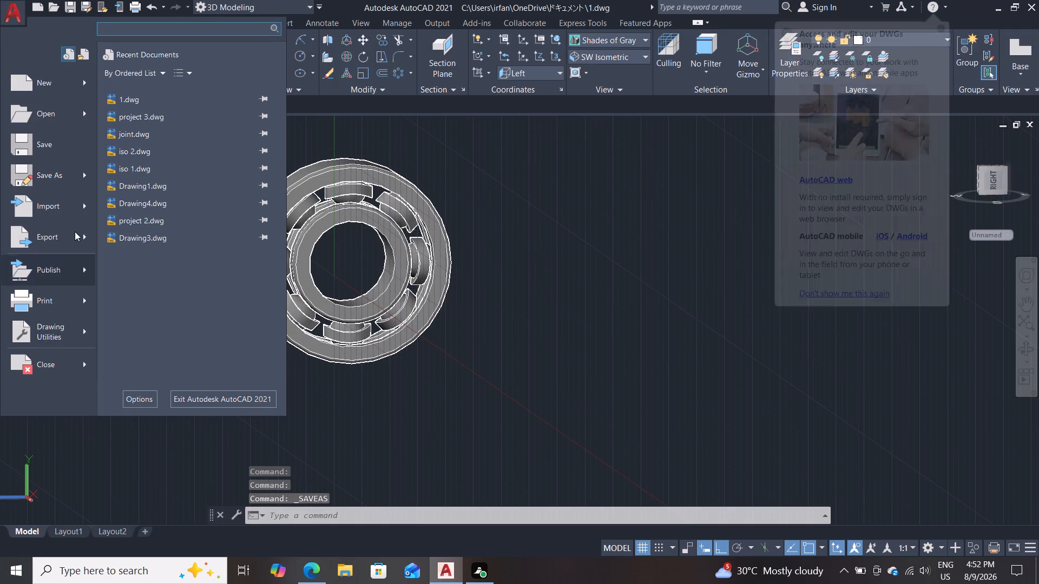
click(45, 237)
click(168, 226)
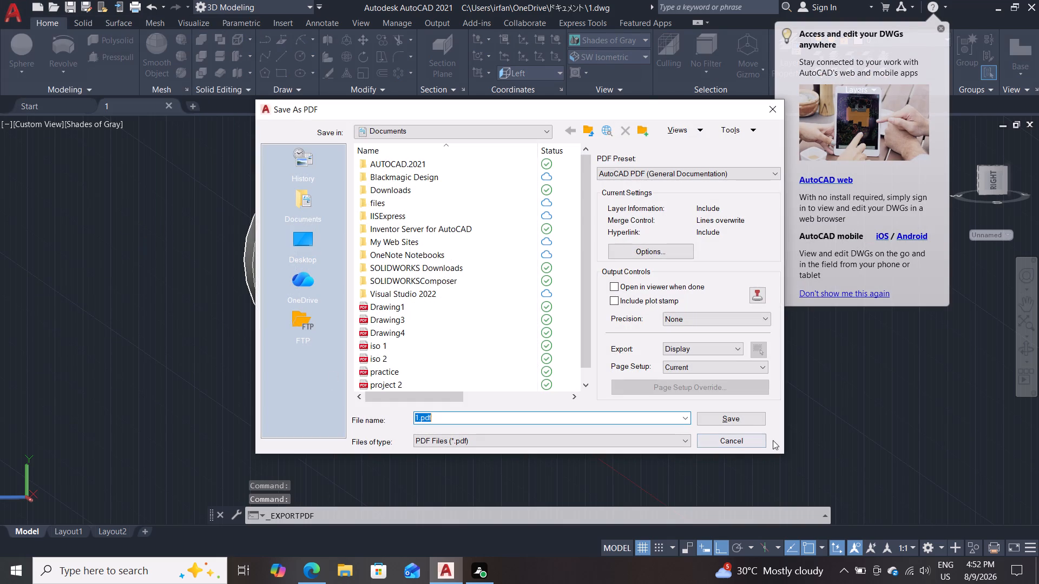
click(753, 423)
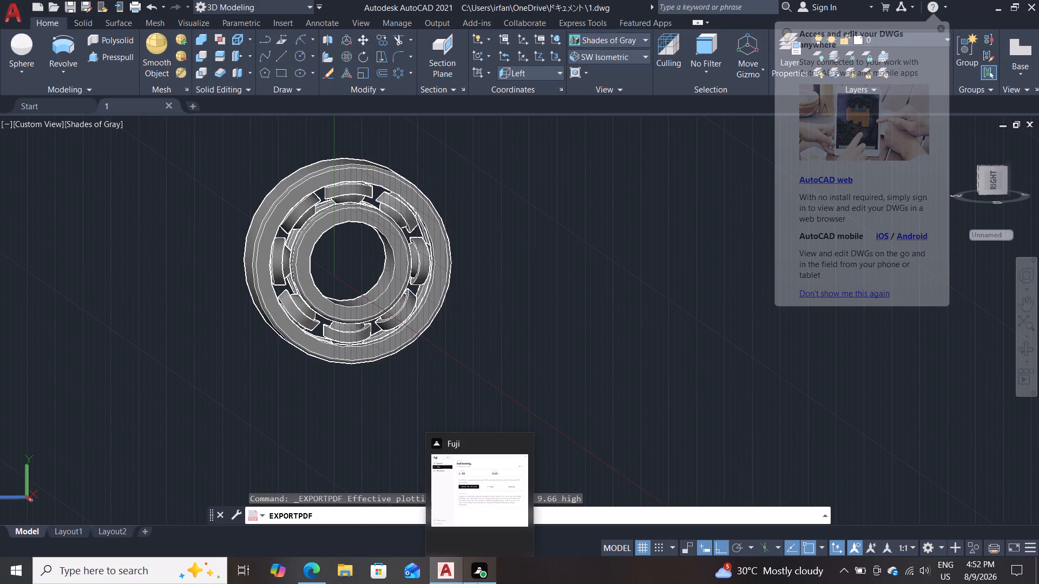